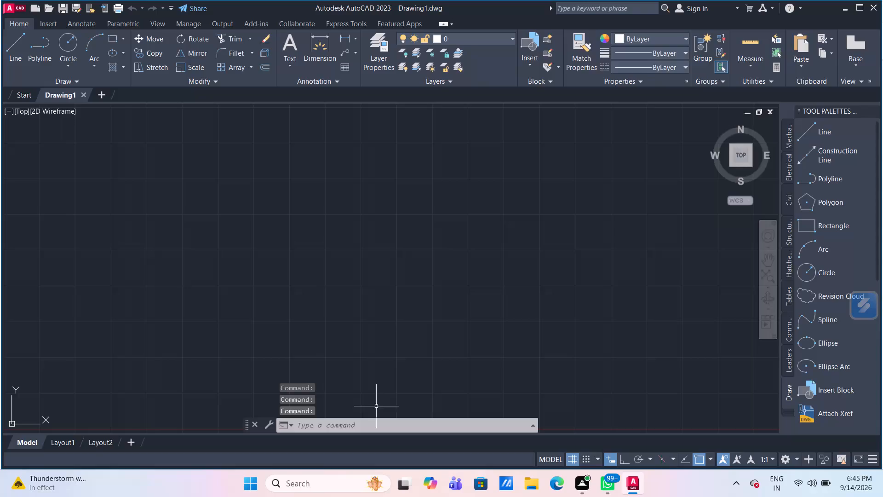
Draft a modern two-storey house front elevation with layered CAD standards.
Turn on log file recording for the drawing session with the LOGFILEON command.
{"action": "left_click", "coordinate": [372, 431]}
{"action": "type", "text": "log"}
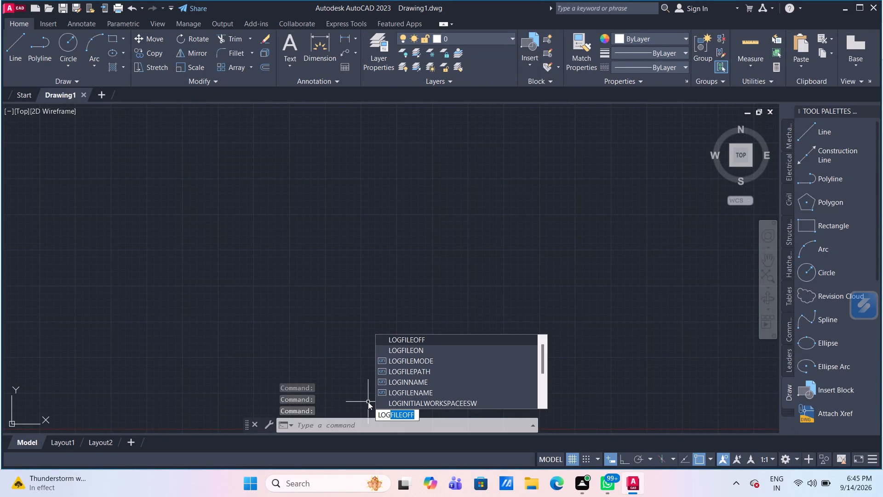
{"action": "left_click", "coordinate": [411, 350]}
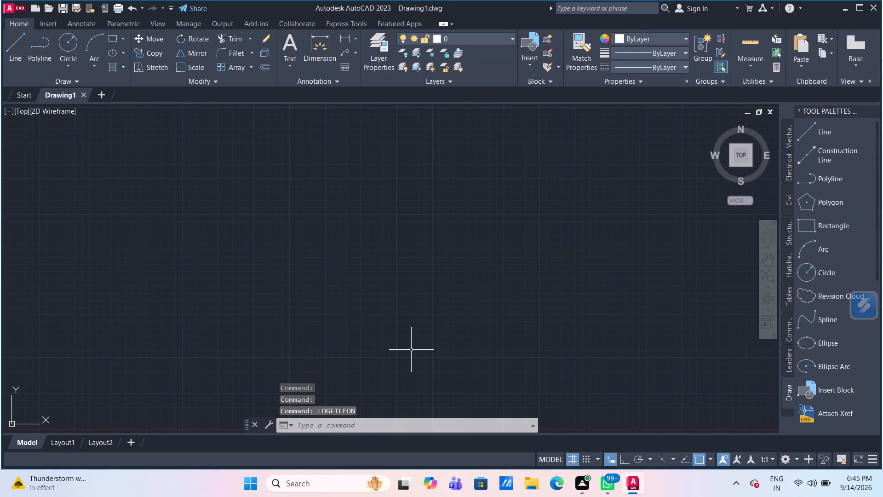
Configure the drawing units to a length precision of 0 and an insertion scale in millimeters.
{"action": "left_click", "coordinate": [358, 431]}
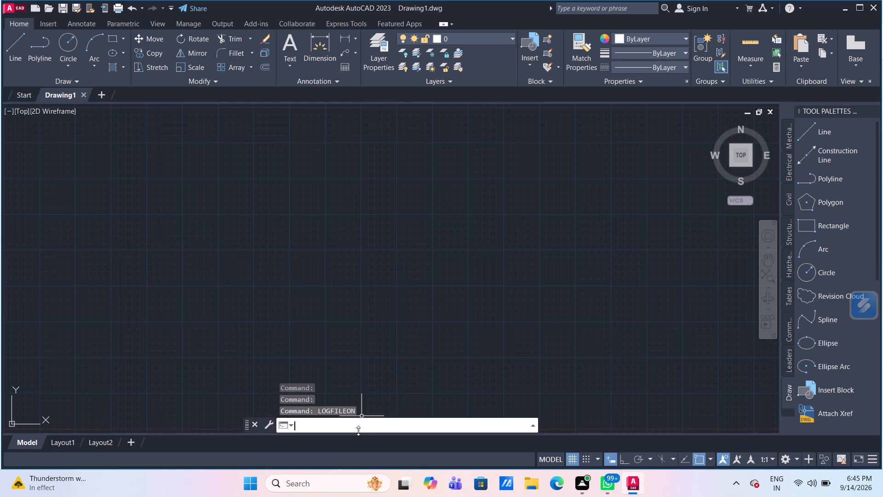
{"action": "type", "text": "UN"}
{"action": "key", "text": "Return"}
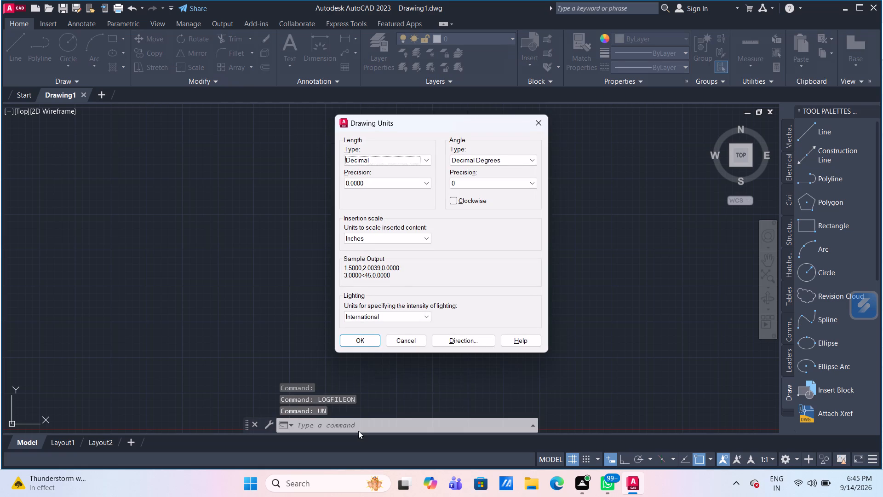
{"action": "left_click", "coordinate": [404, 184]}
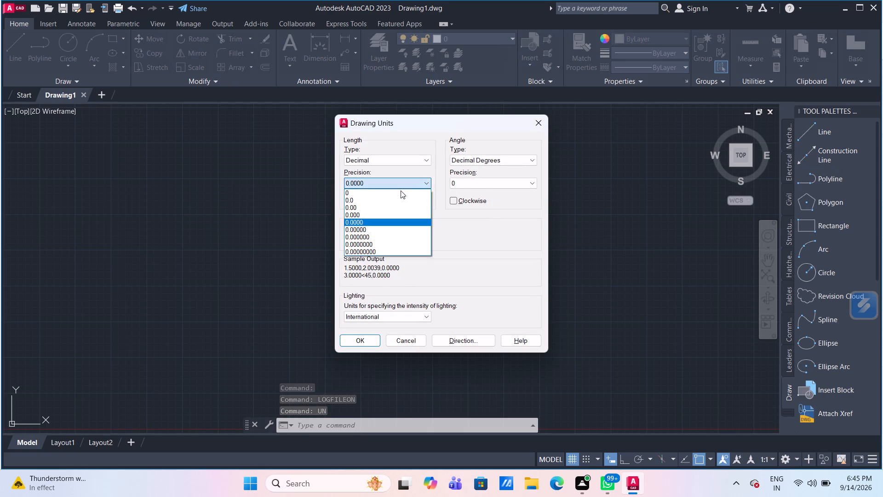
{"action": "left_click", "coordinate": [402, 192]}
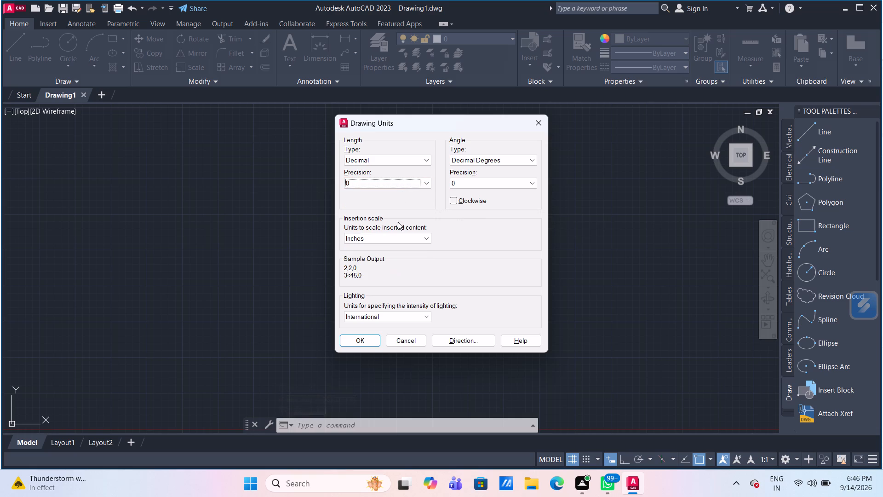
{"action": "left_click", "coordinate": [396, 238]}
{"action": "left_click", "coordinate": [390, 287]}
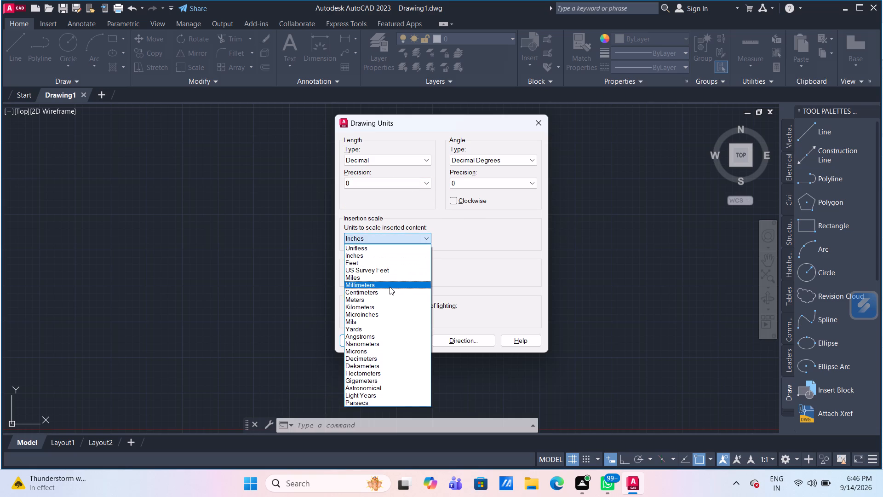
{"action": "left_click", "coordinate": [354, 344]}
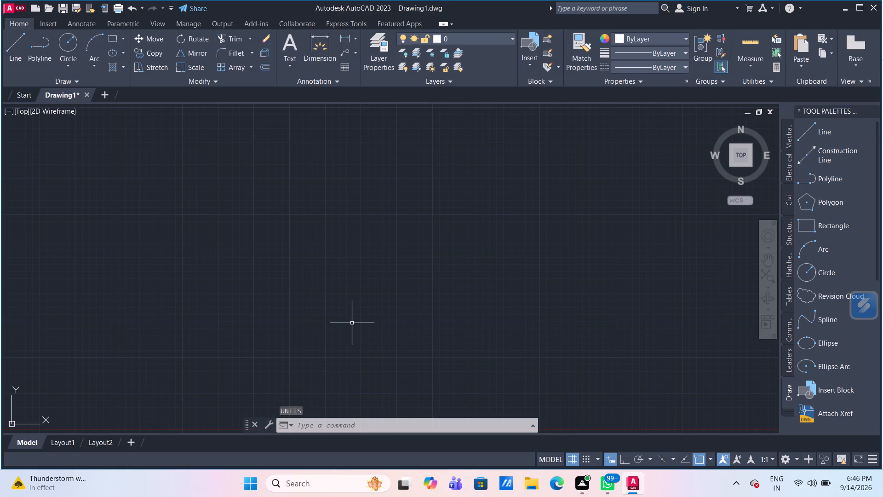
Reset the model space limits of the drawing with the LIMITS command.
{"action": "type", "text": "LI"}
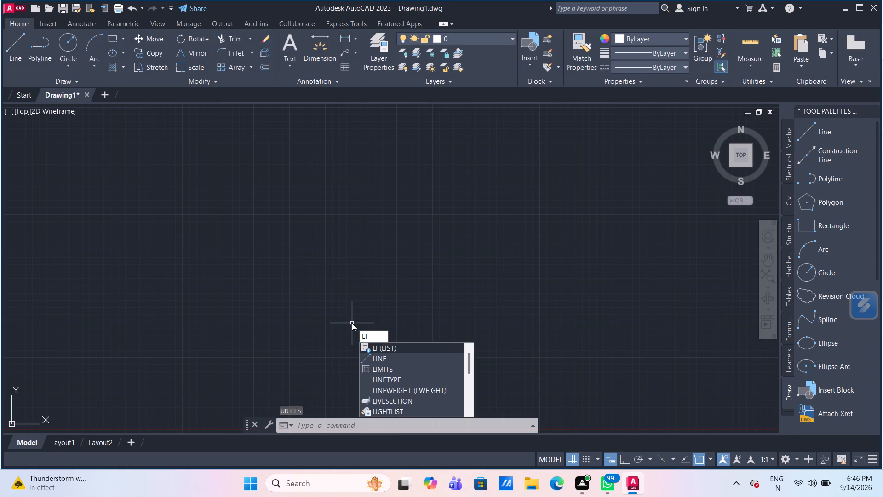
{"action": "key", "text": "m"}
{"action": "key", "text": "Return"}
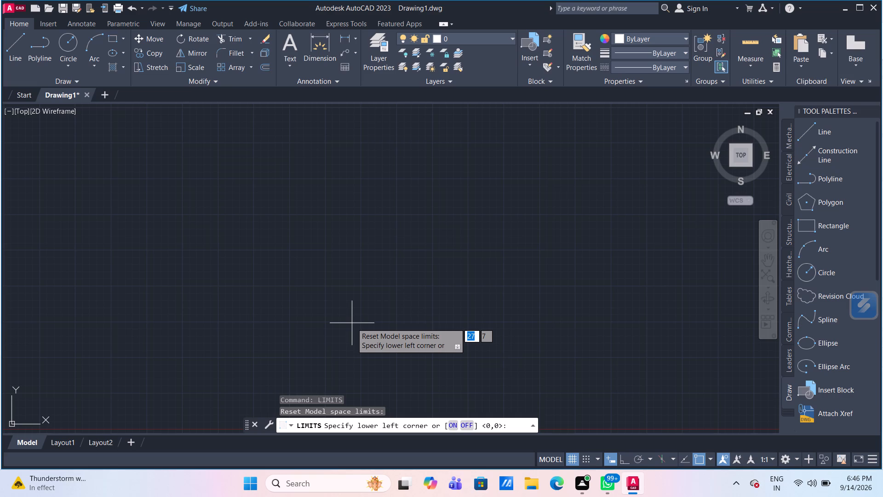
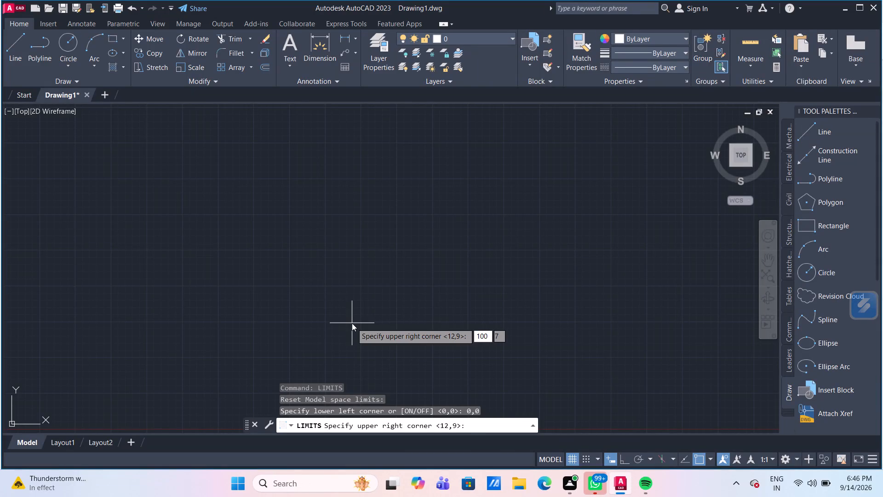
Set the upper right corner of the model space limits to 1000,1000 and zoom to all of the drawing area.
{"action": "type", "text": "0,1000"}
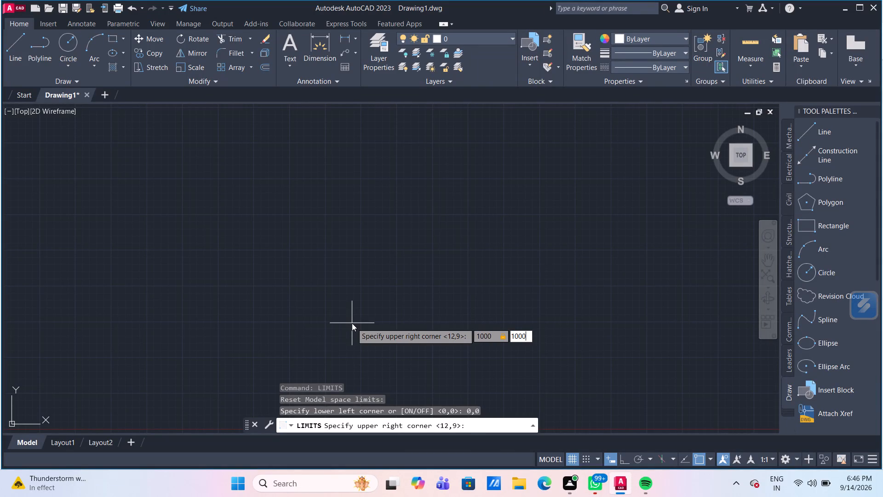
{"action": "key", "text": "Return"}
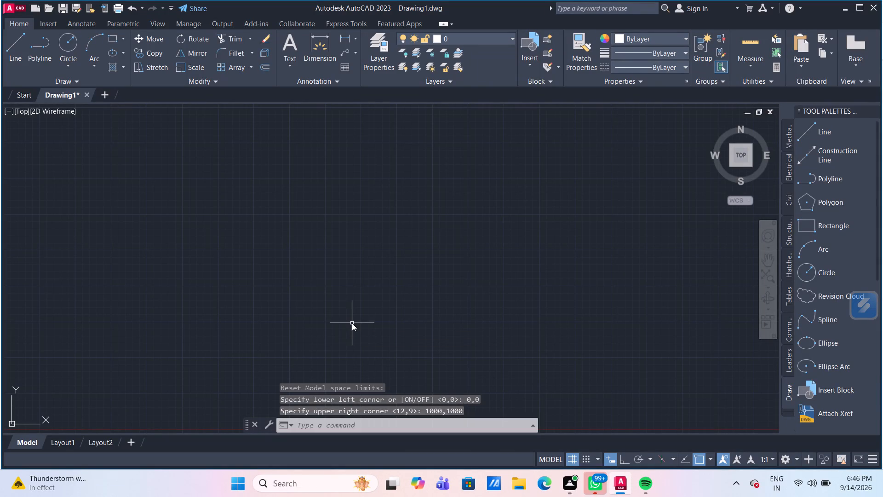
{"action": "key", "text": "z"}
{"action": "key", "text": "Return"}
{"action": "key", "text": "a"}
{"action": "key", "text": "Return"}
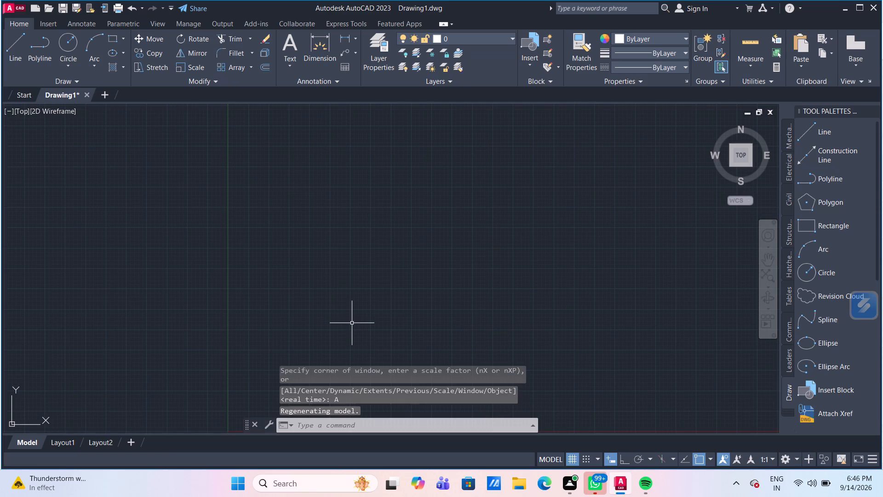
Modify the Standard dimension style to use an arrow size of 20.
{"action": "key", "text": "d"}
{"action": "key", "text": "Return"}
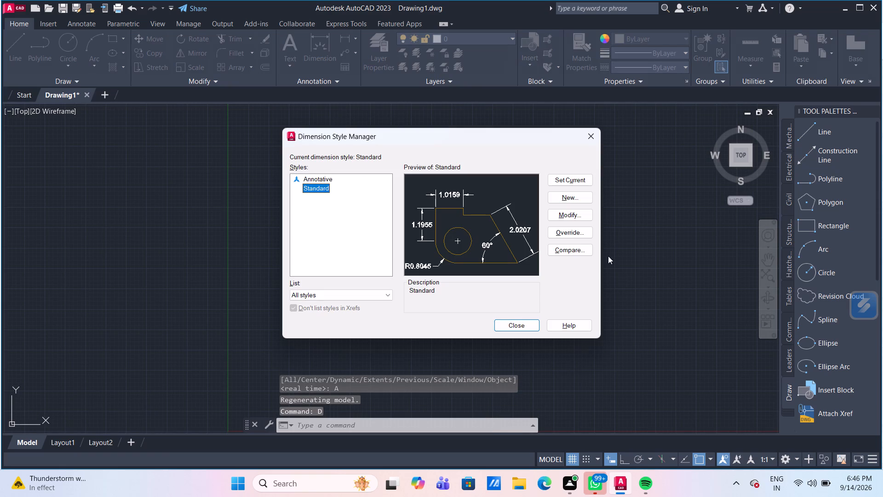
{"action": "left_click", "coordinate": [570, 215]}
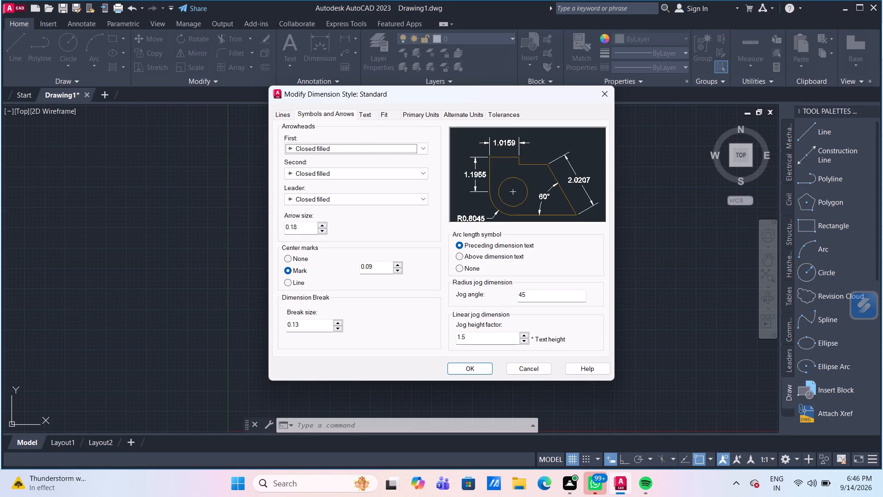
{"action": "left_click_drag", "start_coordinate": [307, 231], "coordinate": [286, 228]}
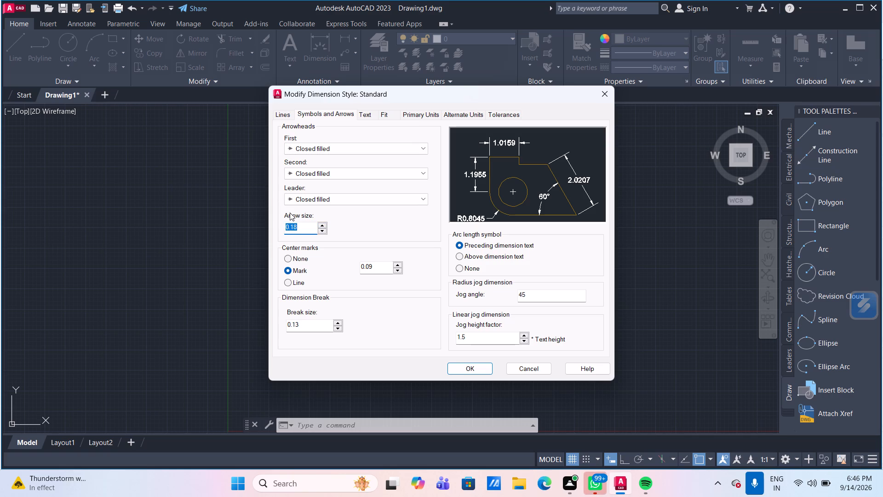
{"action": "type", "text": "20"}
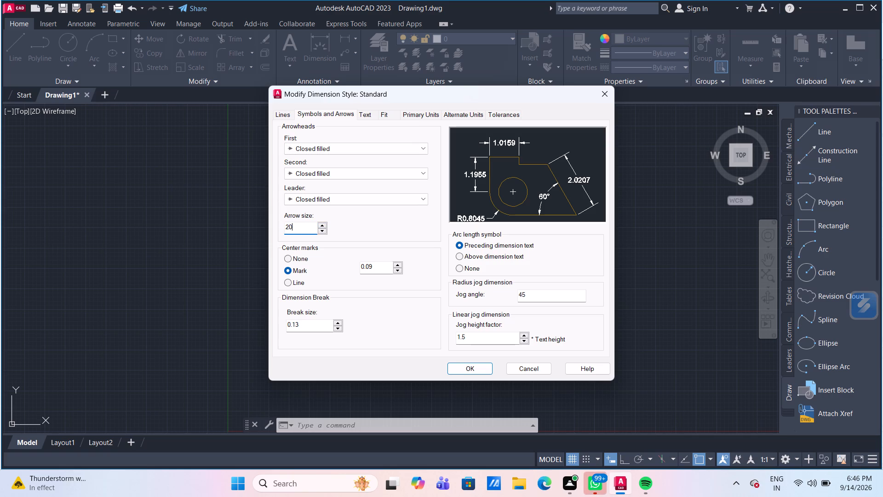
{"action": "key", "text": "Return"}
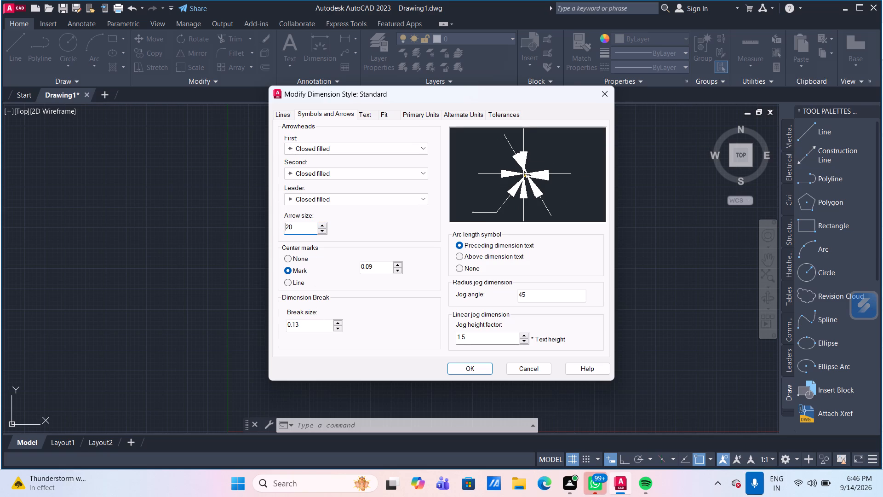
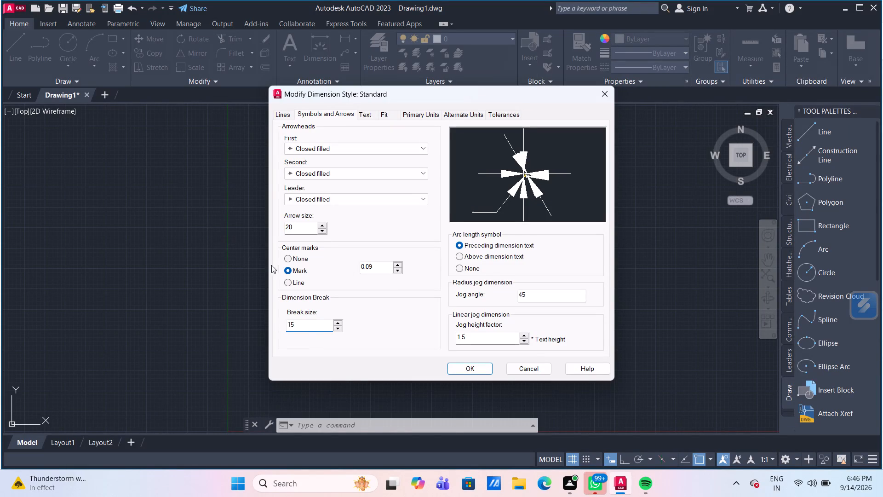
Set the center mark size of the Standard dimension style to 10.
{"action": "left_click_drag", "start_coordinate": [382, 265], "coordinate": [350, 261]}
{"action": "type", "text": "10"}
{"action": "key", "text": "Return"}
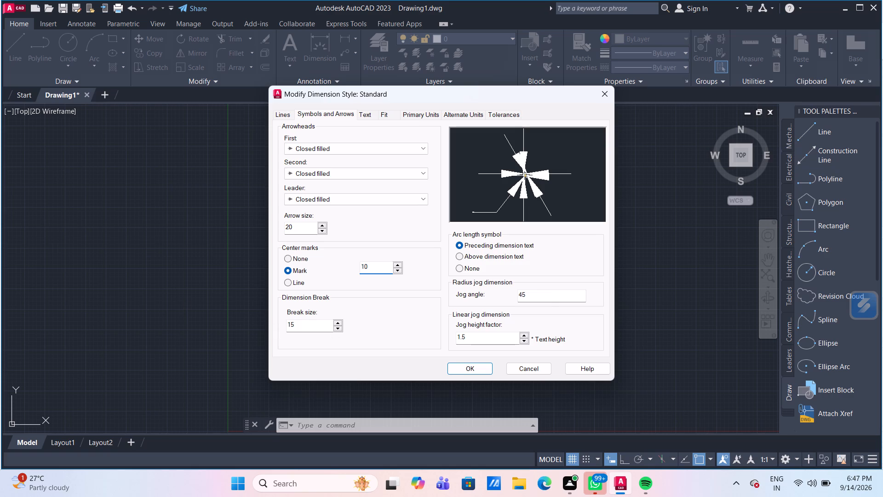
Set the dimension text height to 25 and the text offset from the dimension line to 10.
{"action": "left_click", "coordinate": [368, 117]}
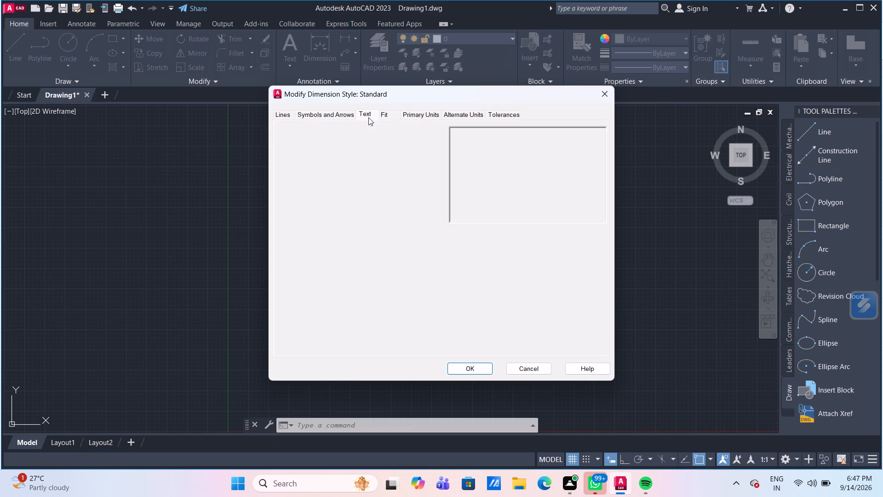
{"action": "left_click_drag", "start_coordinate": [413, 196], "coordinate": [367, 187]}
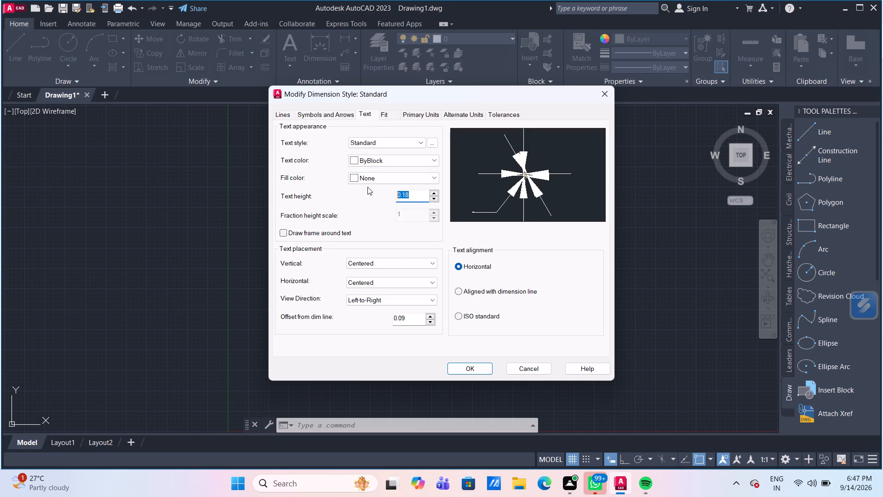
{"action": "type", "text": "25"}
{"action": "key", "text": "Return"}
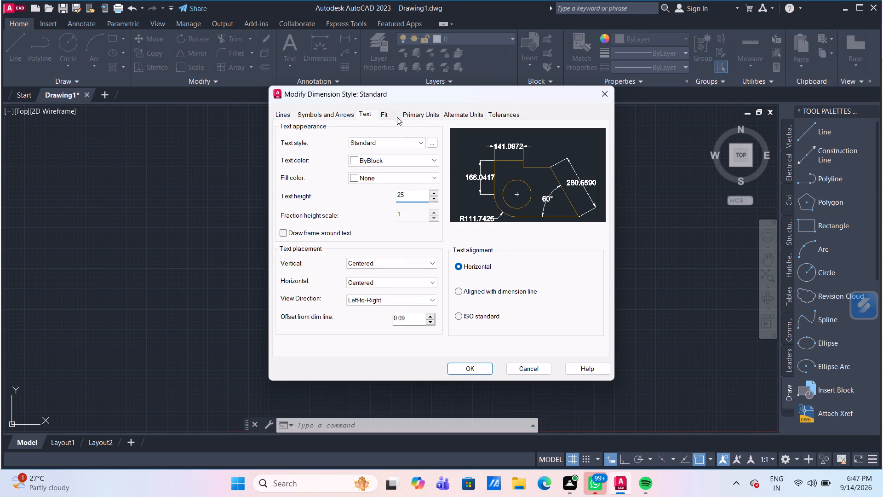
{"action": "left_click_drag", "start_coordinate": [409, 316], "coordinate": [386, 314]}
{"action": "type", "text": "10"}
{"action": "key", "text": "Return"}
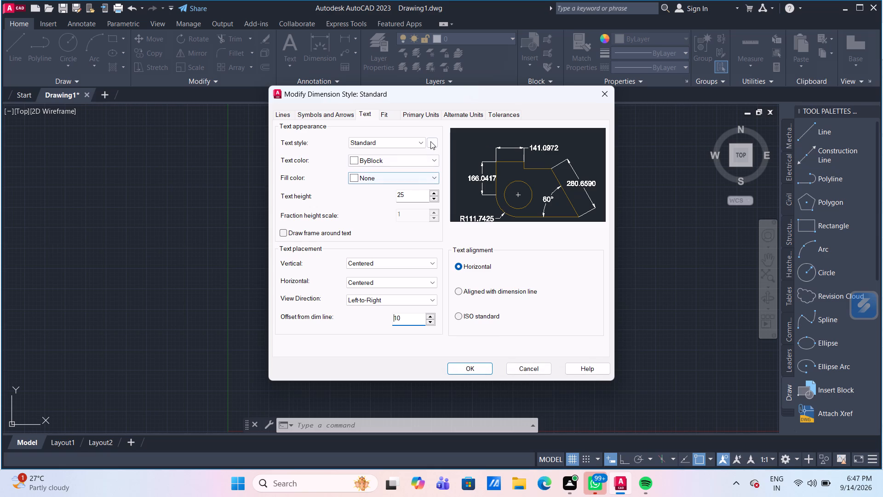
Set the linear dimension precision to 0, accept the style changes, and make Standard the current dimension style.
{"action": "left_click", "coordinate": [423, 115]}
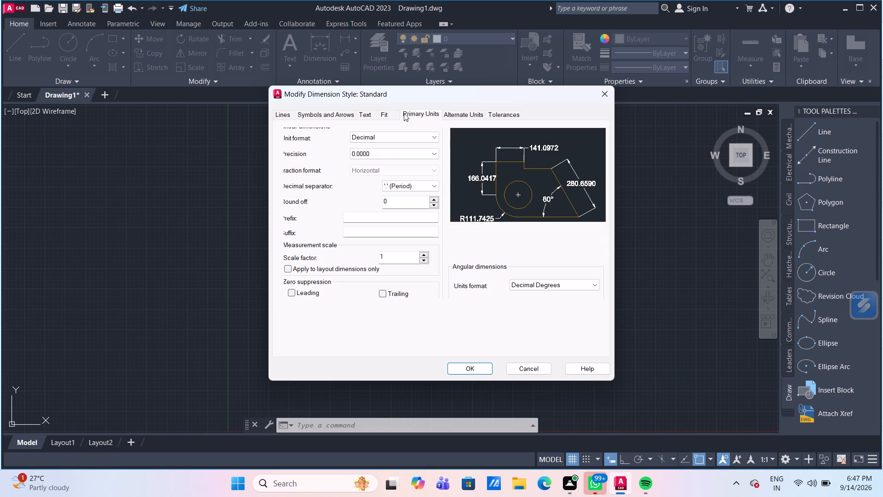
{"action": "left_click", "coordinate": [402, 152]}
{"action": "left_click", "coordinate": [396, 162]}
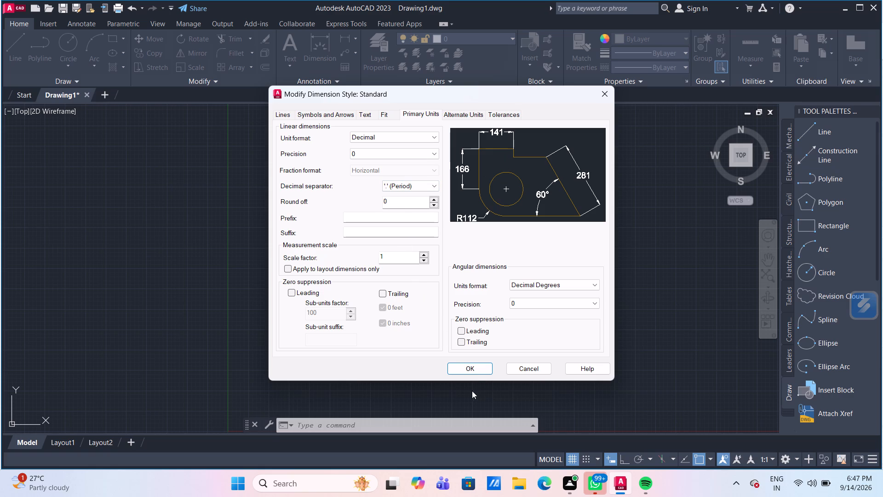
{"action": "left_click", "coordinate": [478, 368]}
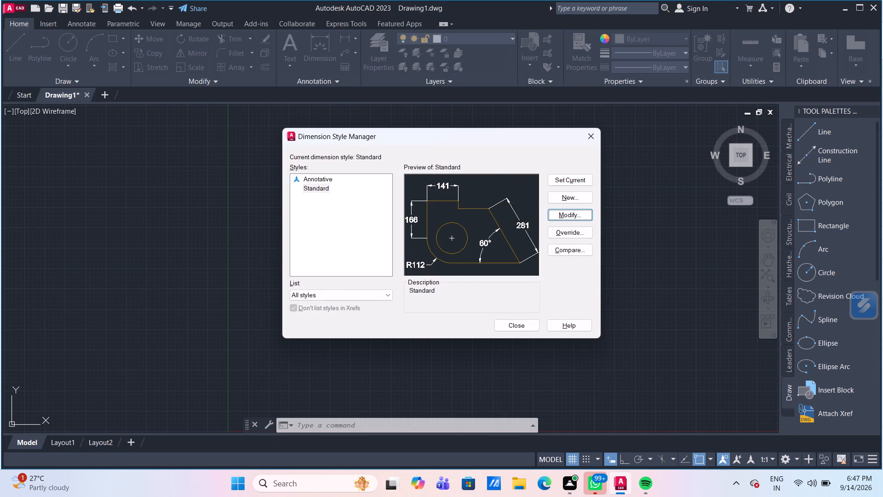
{"action": "left_click", "coordinate": [559, 178]}
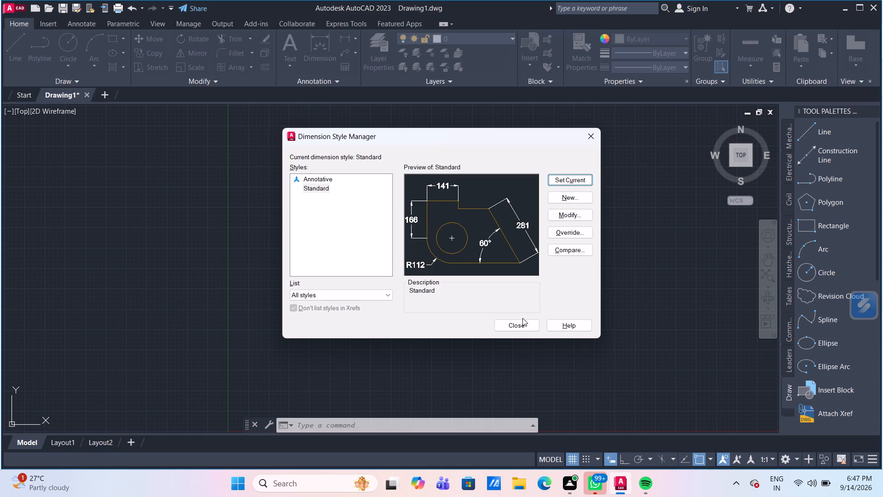
{"action": "left_click", "coordinate": [523, 324]}
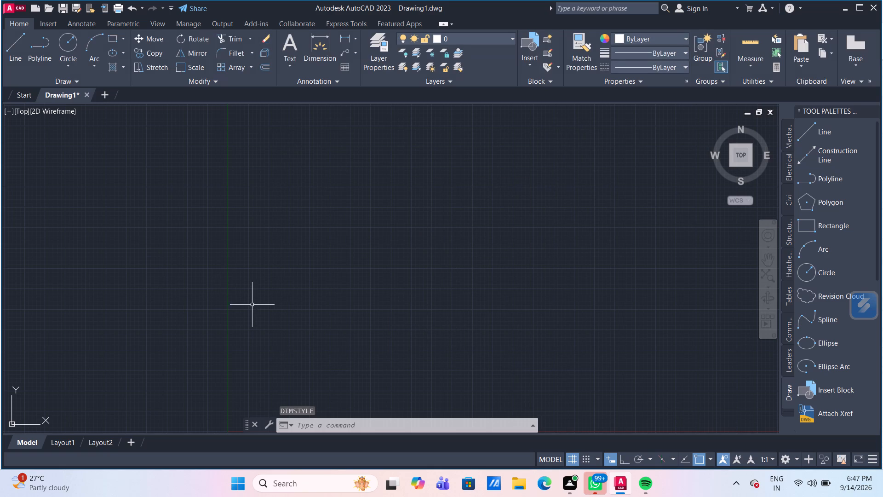
Draw a closed 3000 by 500 rectangle from individual lines with Ortho on, starting just above and right of the origin.
{"action": "left_click", "coordinate": [366, 424]}
{"action": "key", "text": "l"}
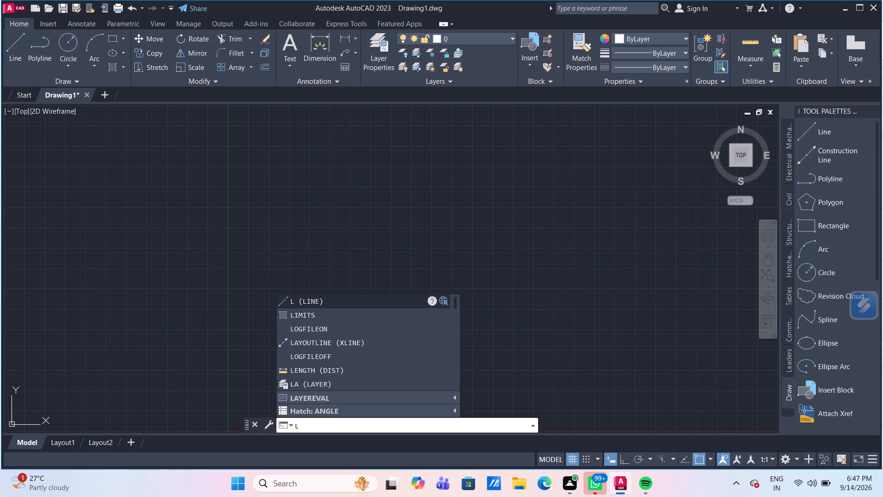
{"action": "key", "text": "Return"}
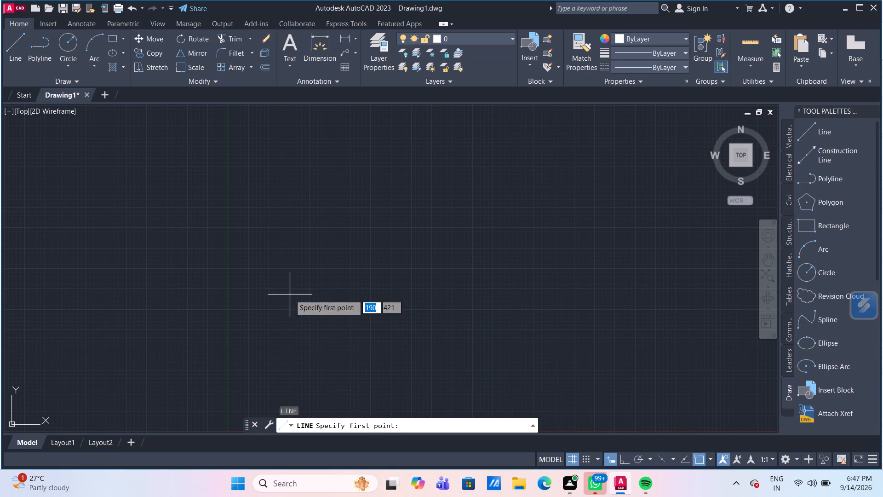
{"action": "left_click", "coordinate": [297, 326]}
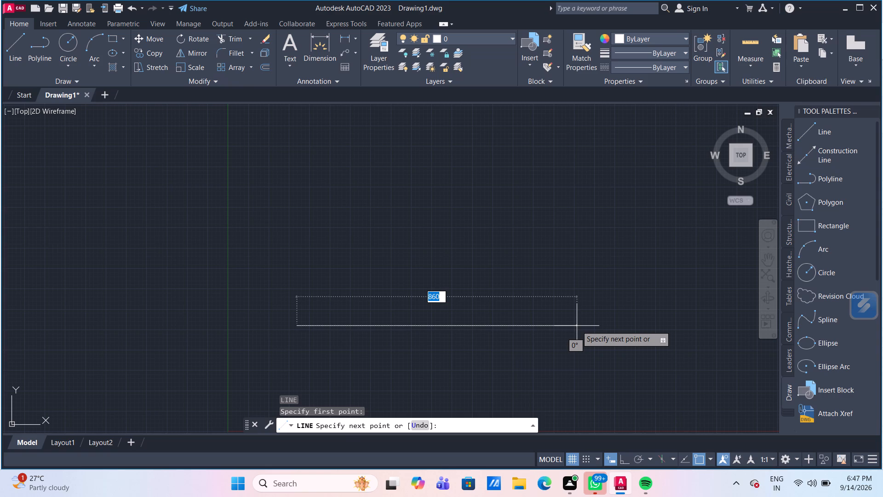
{"action": "key", "text": "F8"}
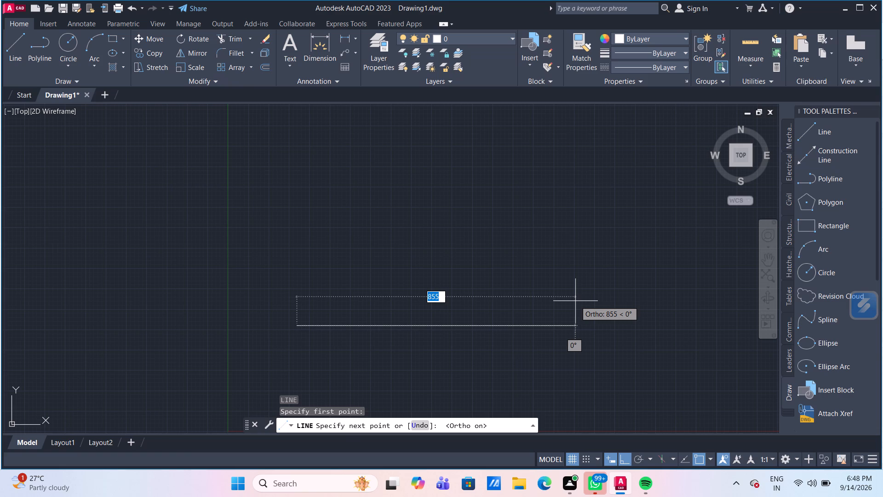
{"action": "scroll", "coordinate": [573, 306], "scroll_direction": "down", "scroll_amount": 1}
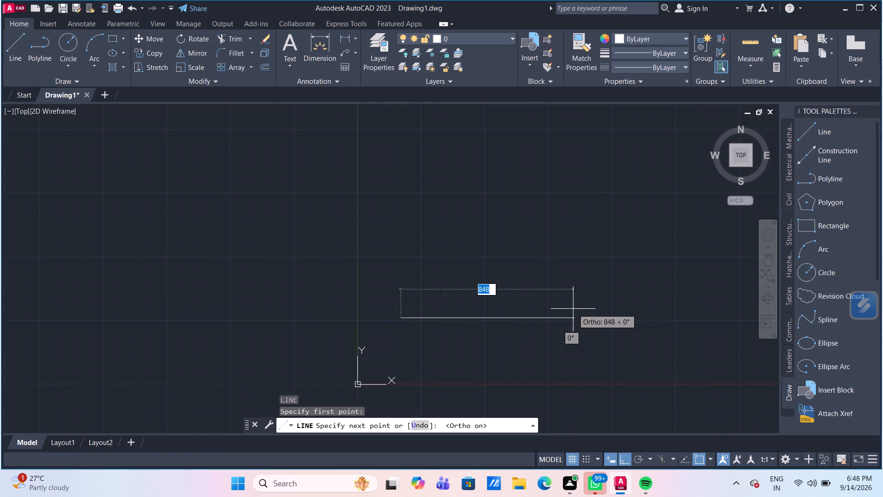
{"action": "scroll", "coordinate": [573, 309], "scroll_direction": "down", "scroll_amount": 2}
{"action": "middle_click_drag", "start_coordinate": [599, 304], "coordinate": [422, 288]}
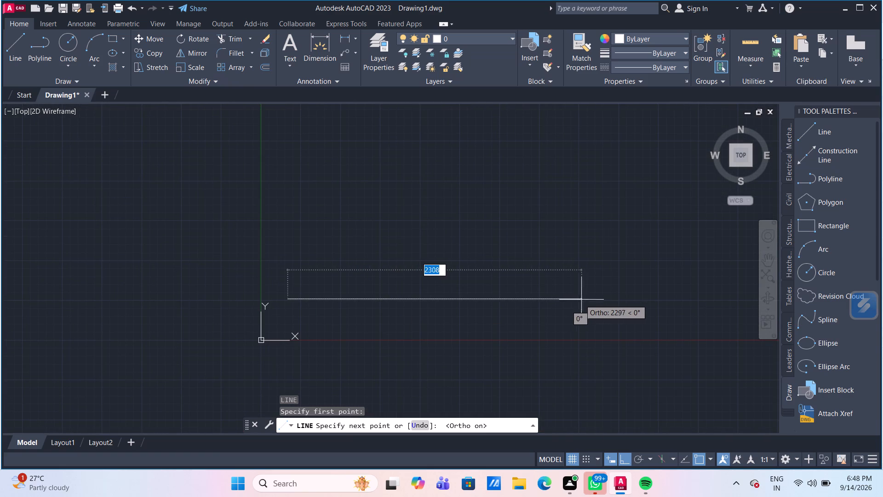
{"action": "middle_click_drag", "start_coordinate": [661, 304], "coordinate": [532, 298]}
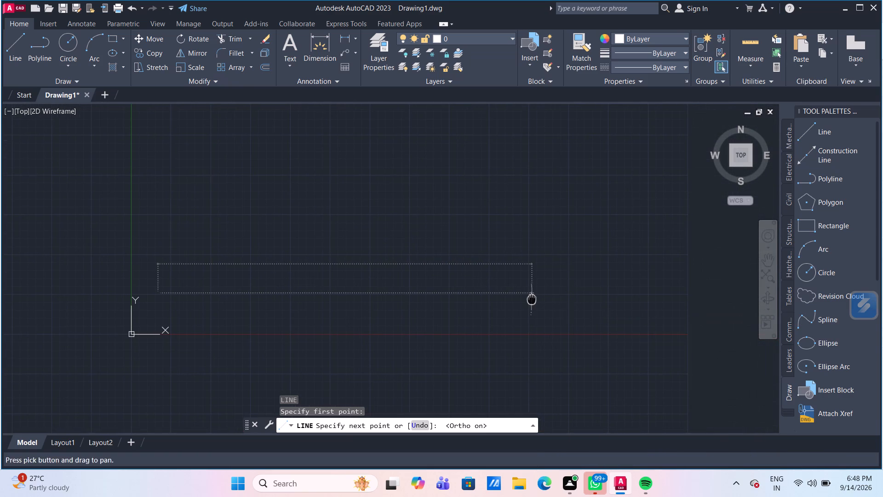
{"action": "type", "text": "3000"}
{"action": "key", "text": "Return"}
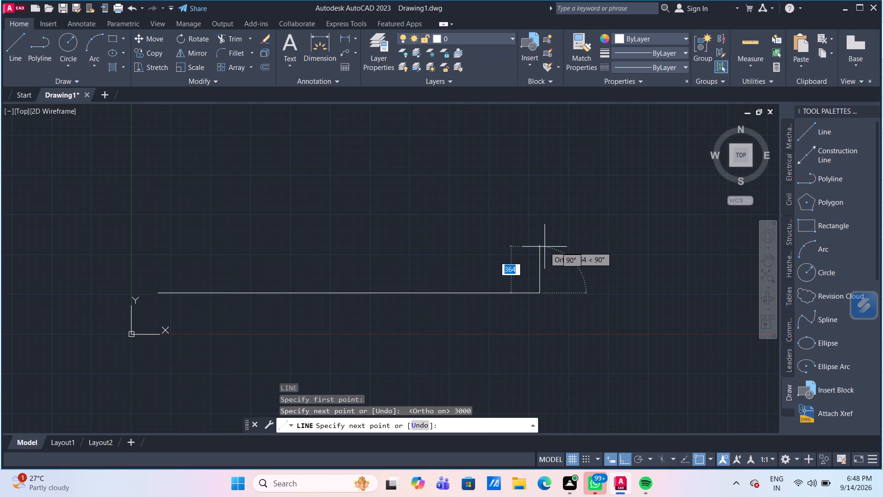
{"action": "type", "text": "500"}
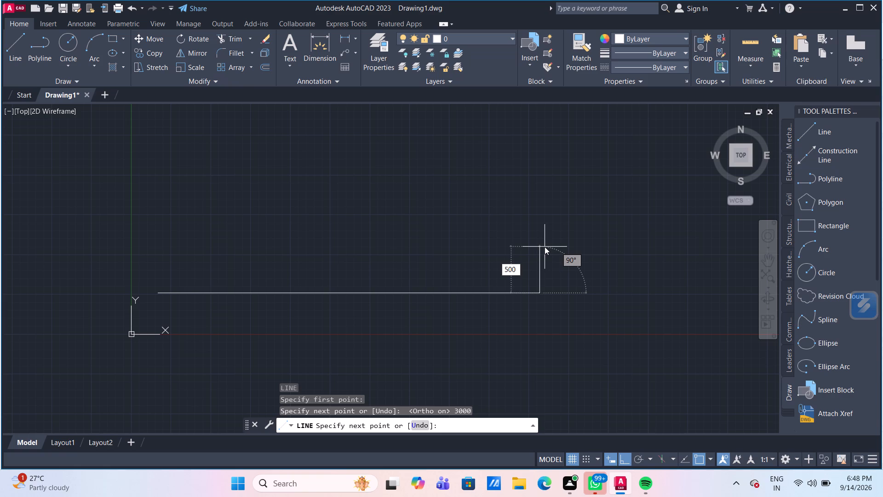
{"action": "key", "text": "Return"}
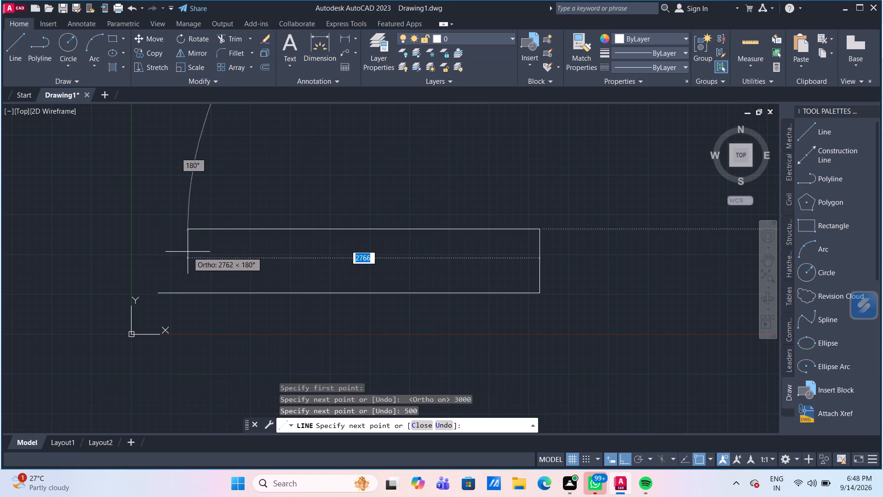
{"action": "type", "text": "300"}
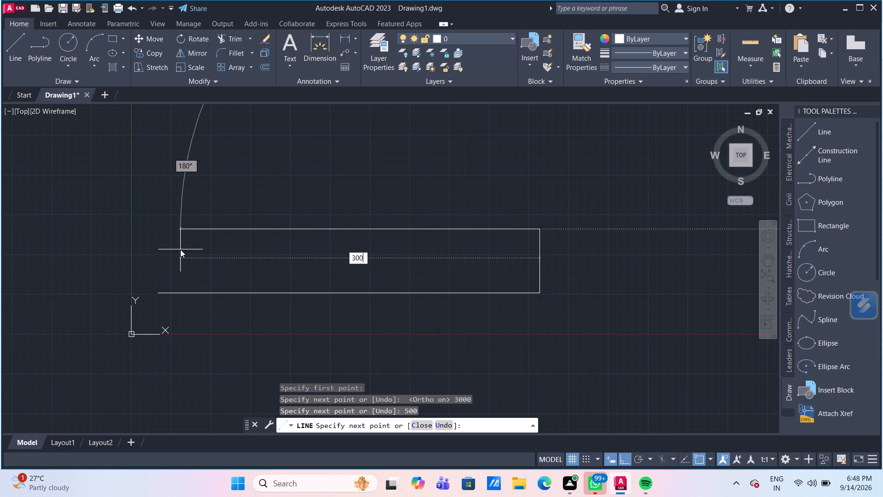
{"action": "key", "text": "0"}
{"action": "key", "text": "Return"}
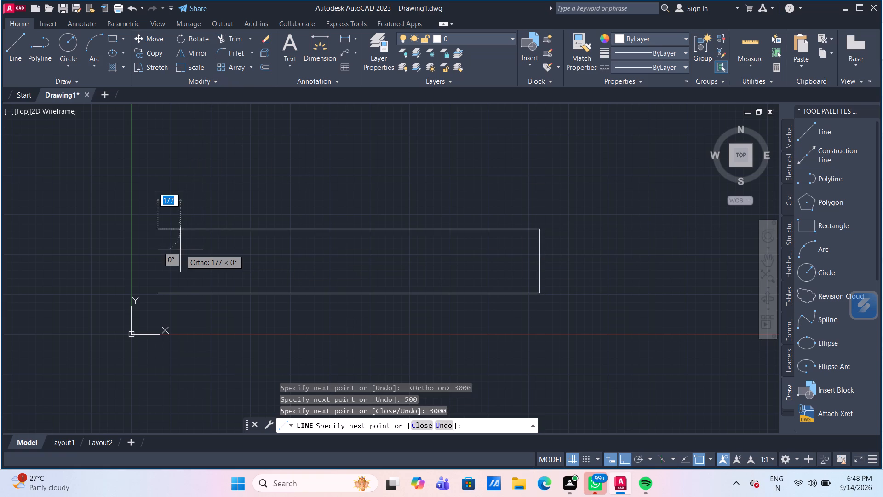
{"action": "left_click", "coordinate": [157, 294]}
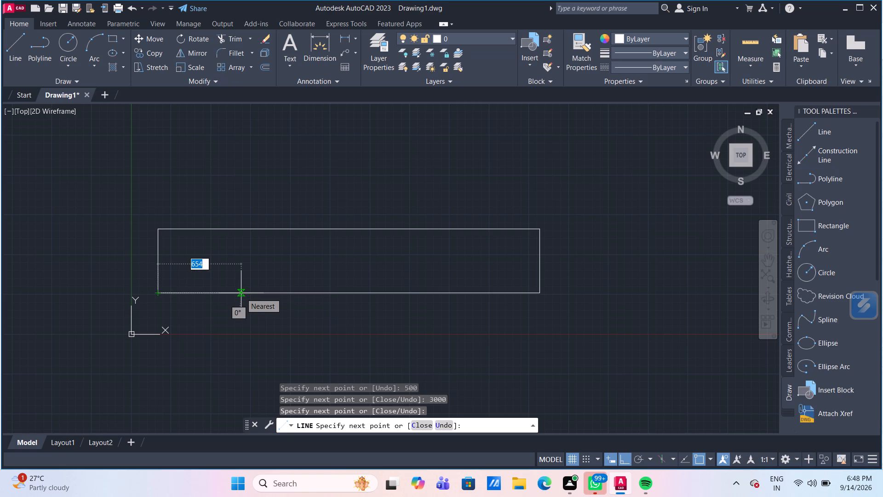
{"action": "key", "text": "Escape"}
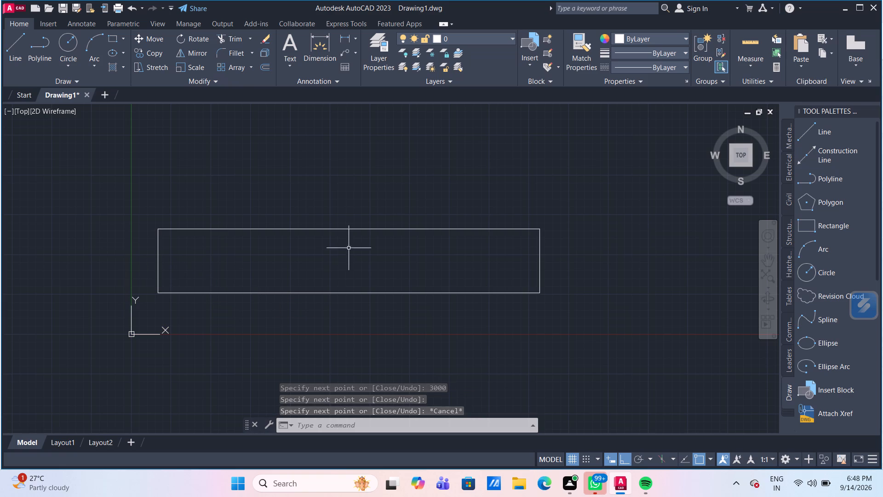
Stretch the right end of the rectangle horizontally outward by 2000, using its lower right corner as base point.
{"action": "scroll", "coordinate": [348, 235], "scroll_direction": "down", "scroll_amount": 2}
{"action": "scroll", "coordinate": [299, 240], "scroll_direction": "up", "scroll_amount": 2}
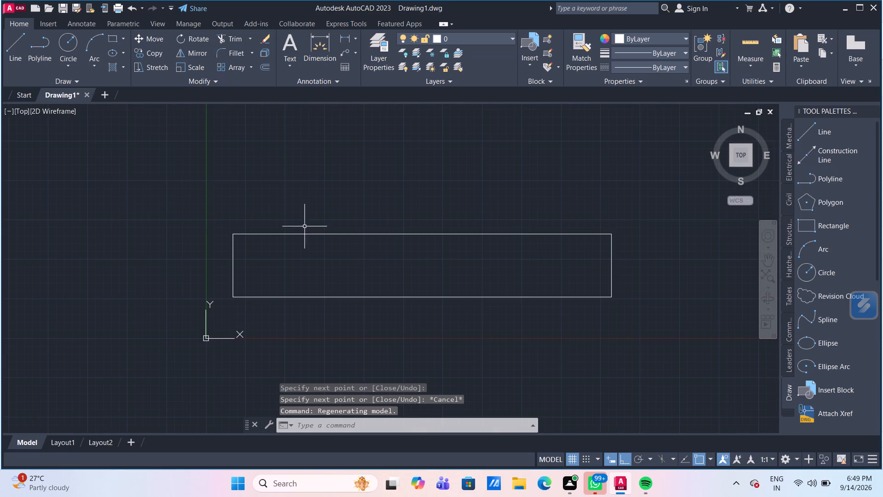
{"action": "middle_click_drag", "start_coordinate": [316, 234], "coordinate": [261, 225]}
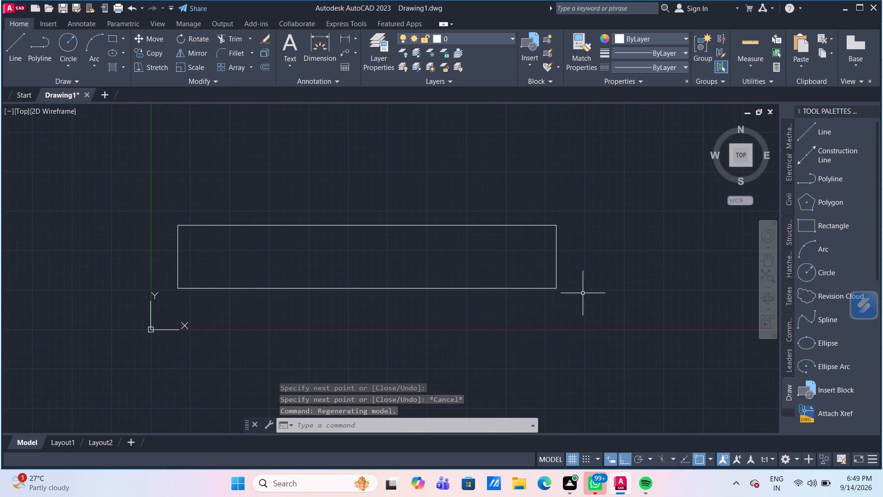
{"action": "left_click", "coordinate": [570, 304]}
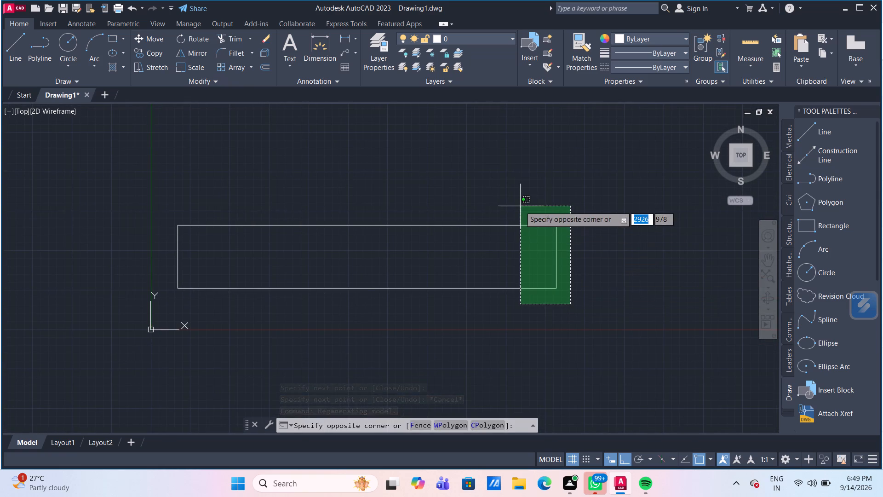
{"action": "left_click", "coordinate": [520, 206]}
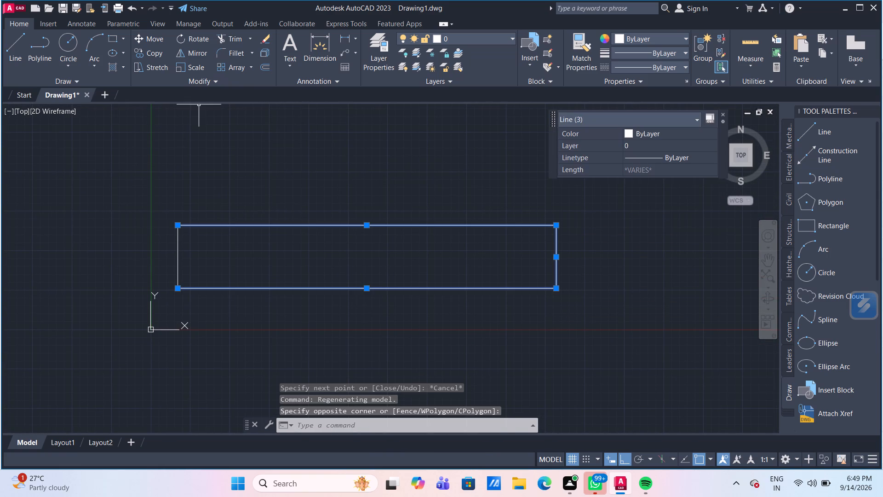
{"action": "left_click", "coordinate": [163, 70]}
{"action": "scroll", "coordinate": [352, 155], "scroll_direction": "down", "scroll_amount": 2}
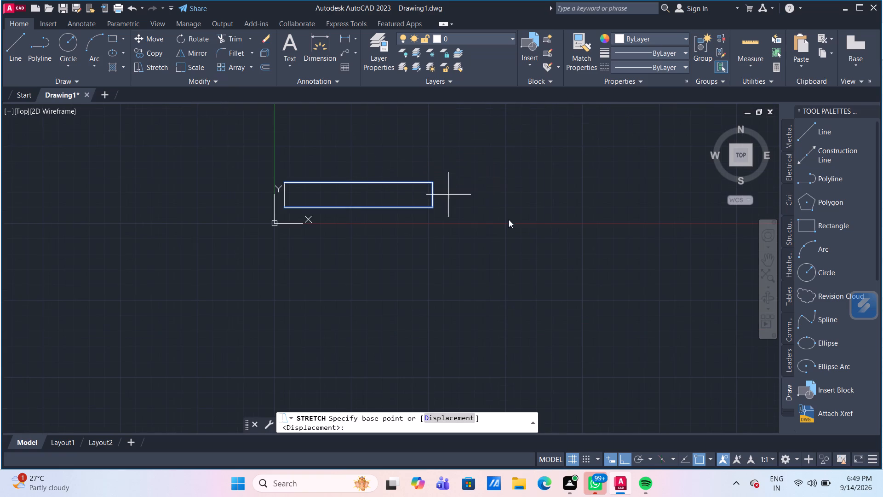
{"action": "left_click", "coordinate": [432, 205]}
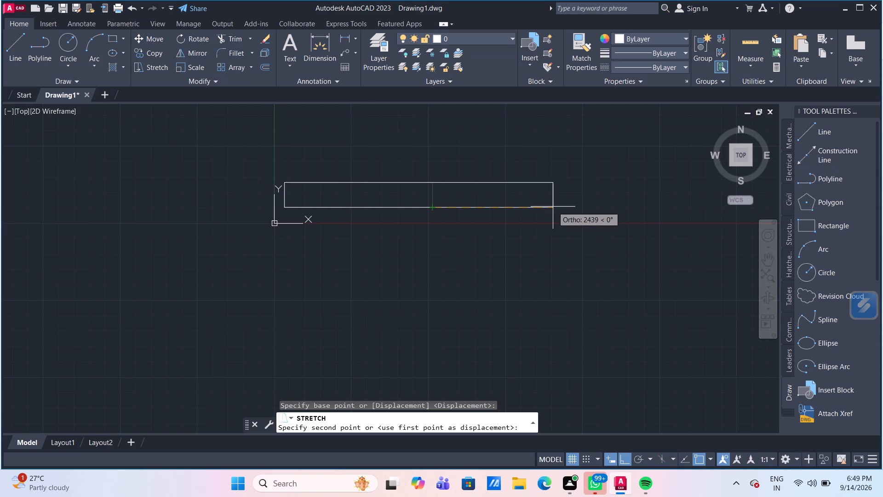
{"action": "key", "text": "2"}
{"action": "type", "text": "000"}
{"action": "key", "text": "Return"}
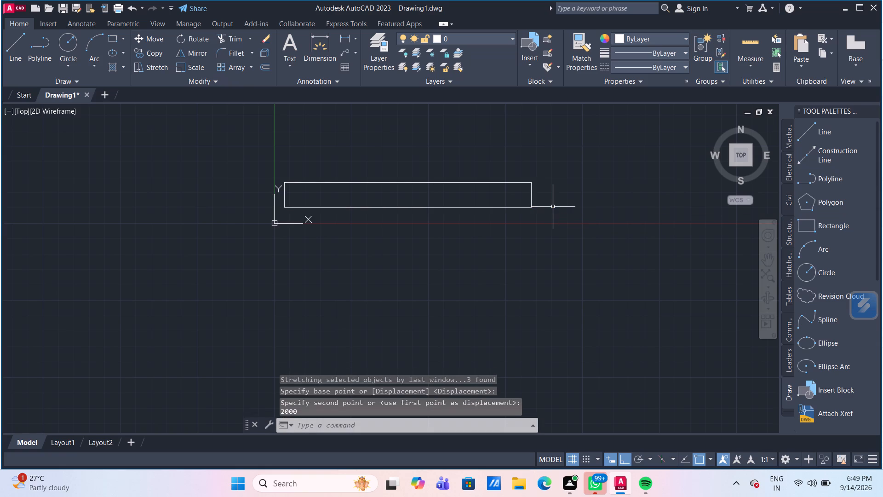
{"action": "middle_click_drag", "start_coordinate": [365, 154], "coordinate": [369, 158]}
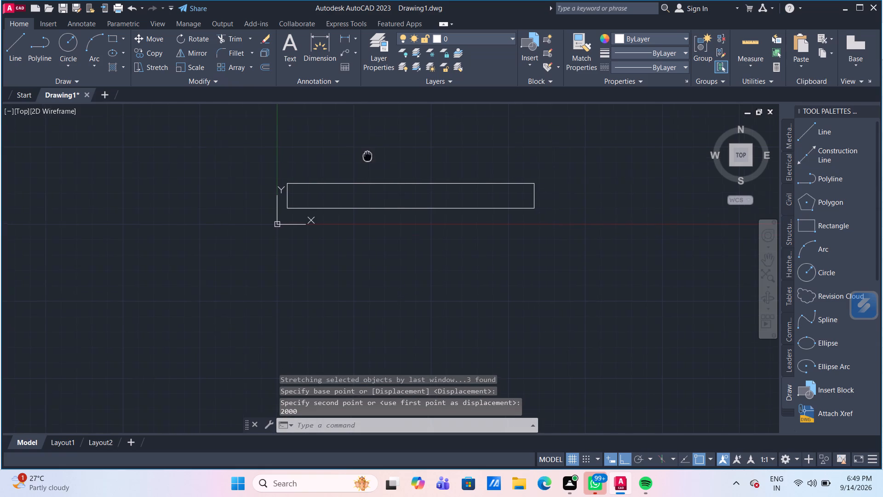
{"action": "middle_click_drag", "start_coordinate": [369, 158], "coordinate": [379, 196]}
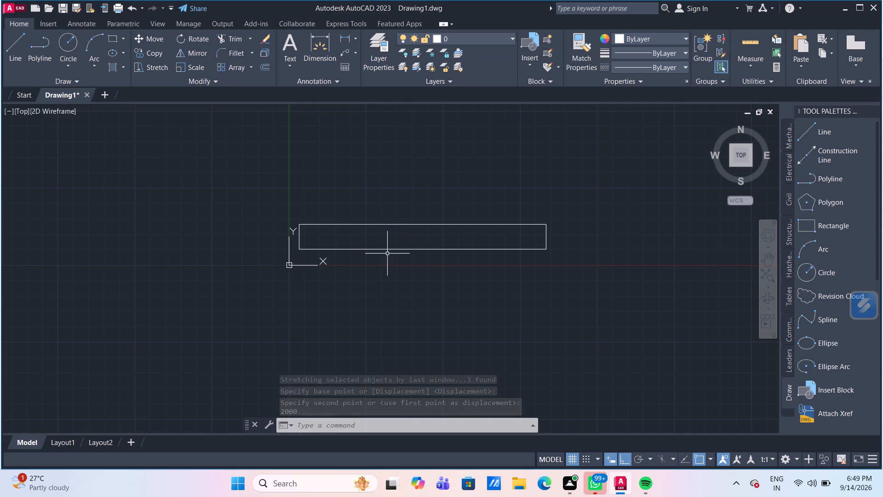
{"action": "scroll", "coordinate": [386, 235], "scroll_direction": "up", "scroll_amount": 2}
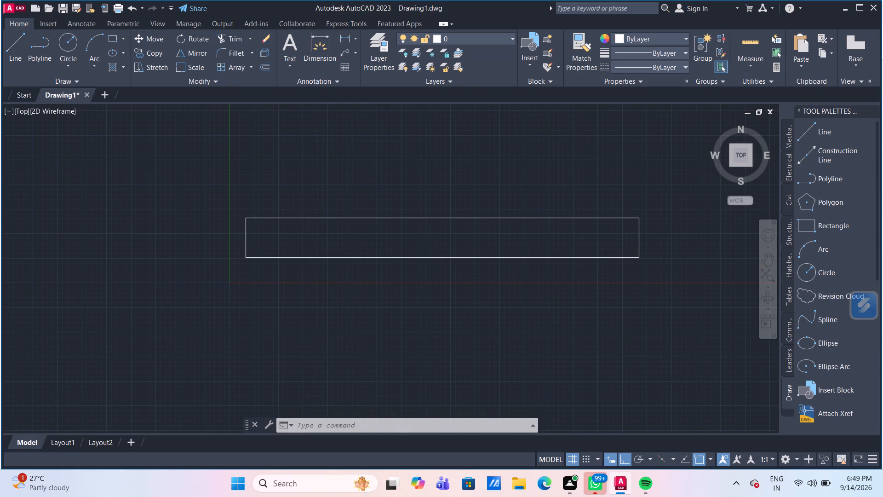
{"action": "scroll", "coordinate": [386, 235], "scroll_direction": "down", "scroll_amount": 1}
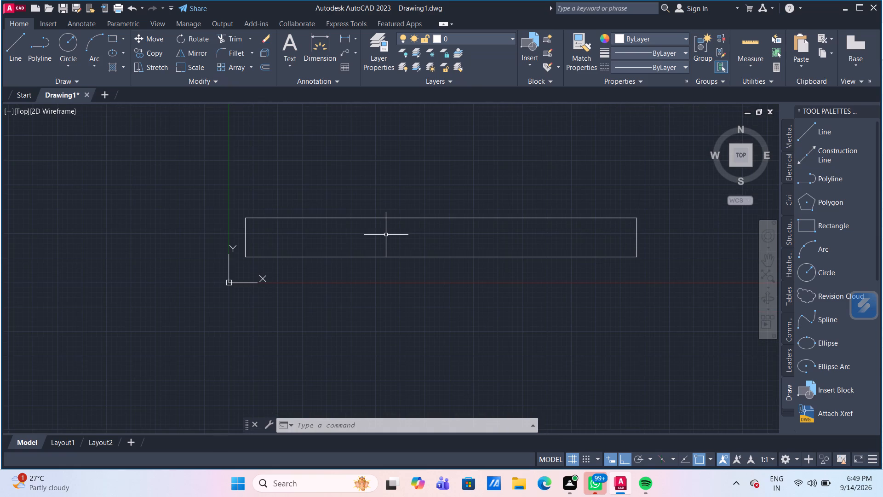
Offset the rectangle's top edge 100 downward, into the rectangle.
{"action": "key", "text": "o"}
{"action": "key", "text": "Return"}
{"action": "key", "text": "Return"}
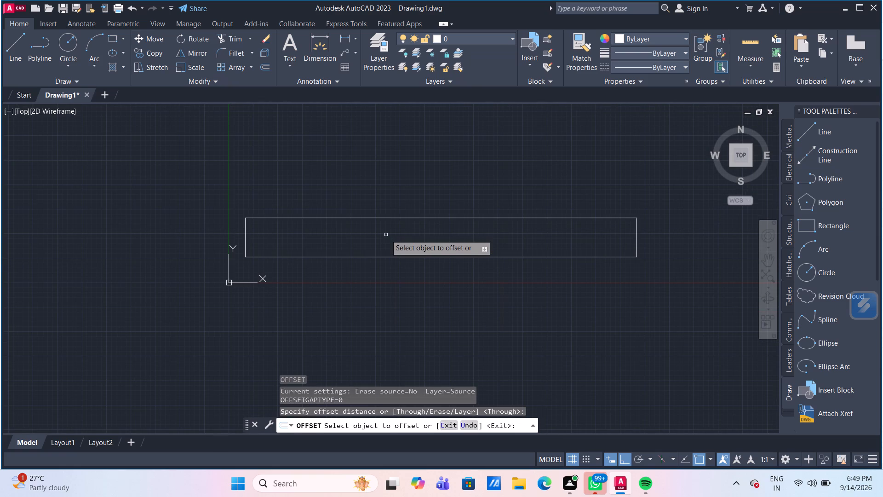
{"action": "left_click", "coordinate": [447, 219]}
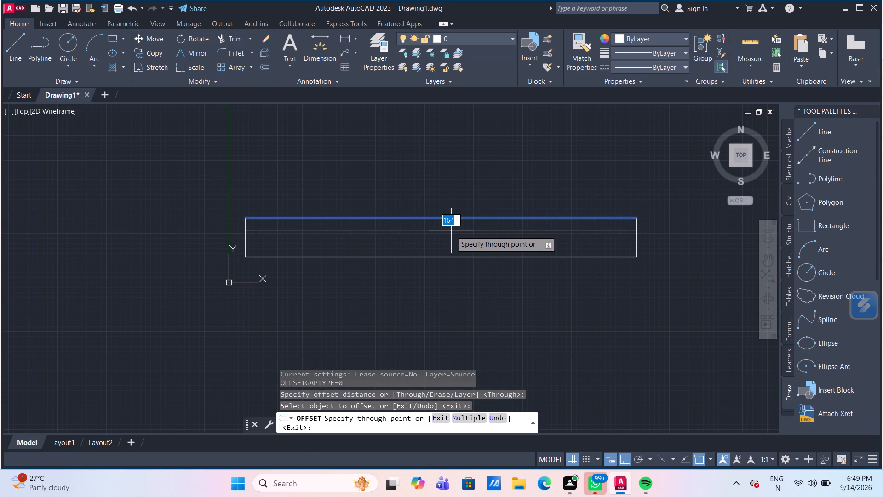
{"action": "type", "text": "100"}
{"action": "key", "text": "Return"}
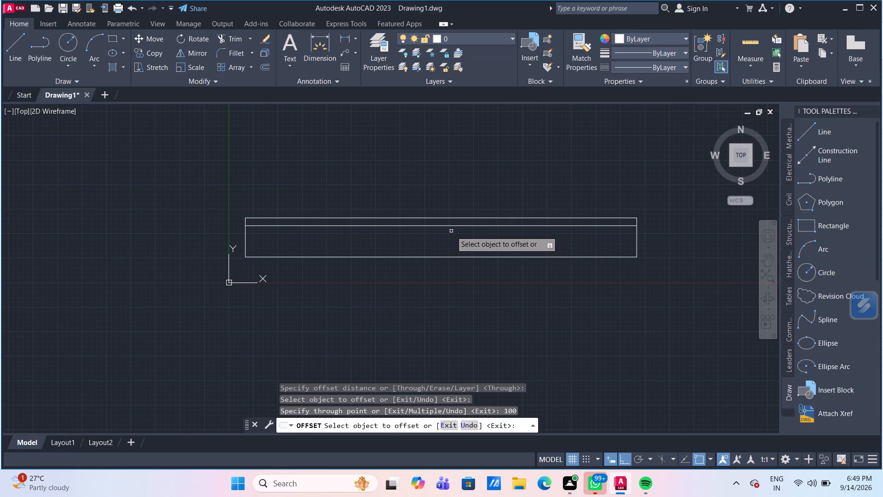
{"action": "key", "text": "Escape"}
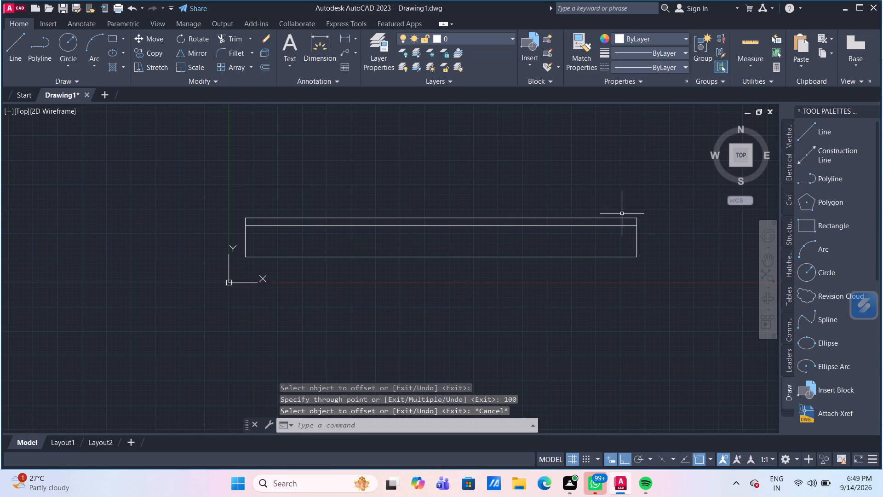
Delete the rectangle's original top edge and trim both side lines' projecting ends back to the offset line.
{"action": "left_click", "coordinate": [620, 219]}
{"action": "key", "text": "Delete"}
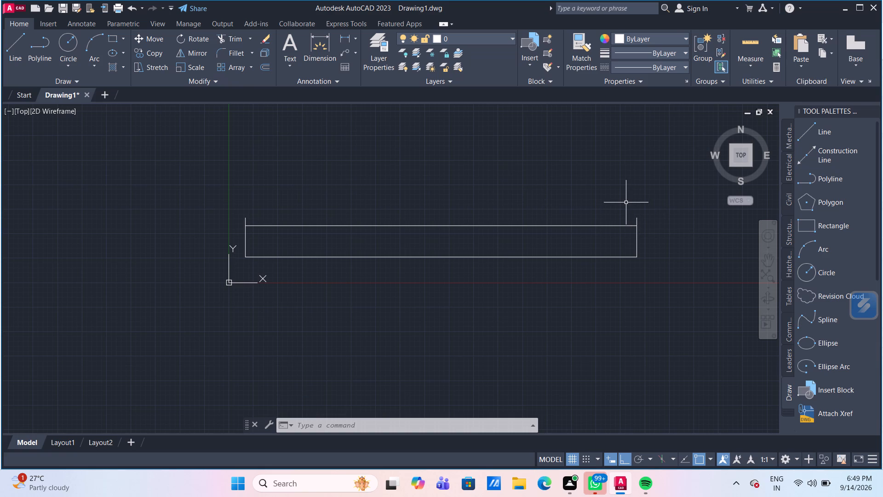
{"action": "type", "text": "RE"}
{"action": "key", "text": "BackSpace"}
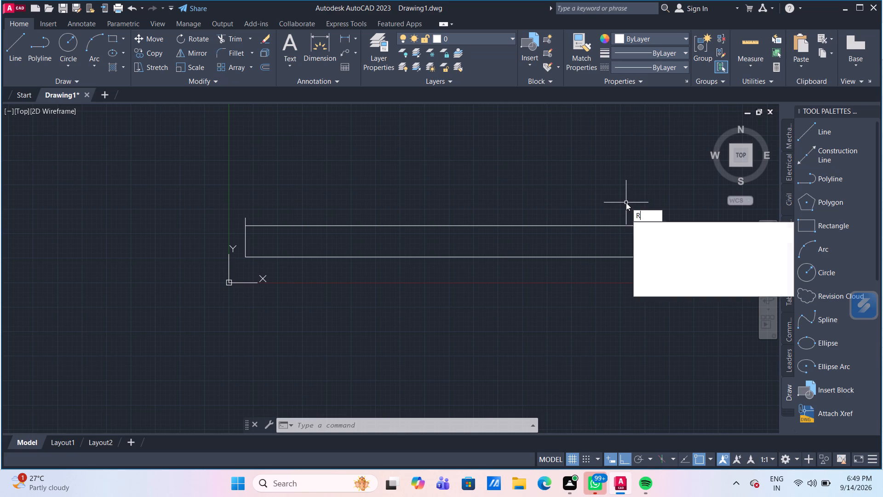
{"action": "key", "text": "BackSpace"}
{"action": "type", "text": "TR"}
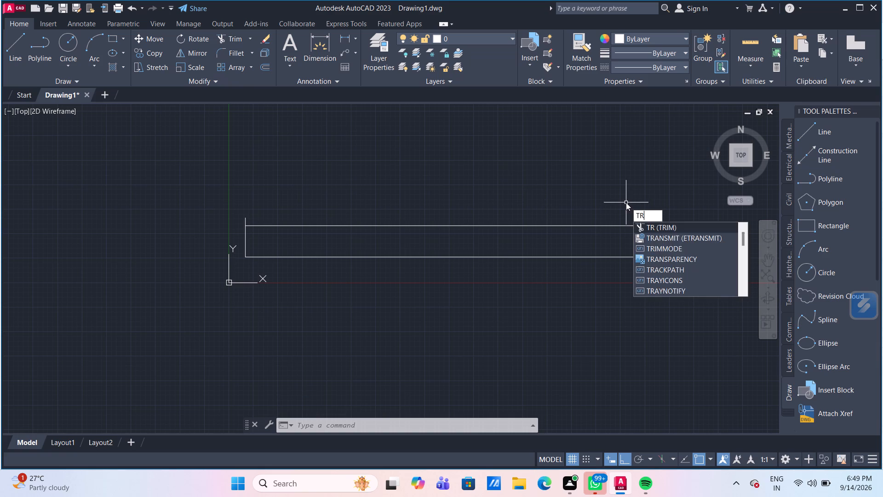
{"action": "key", "text": "Return"}
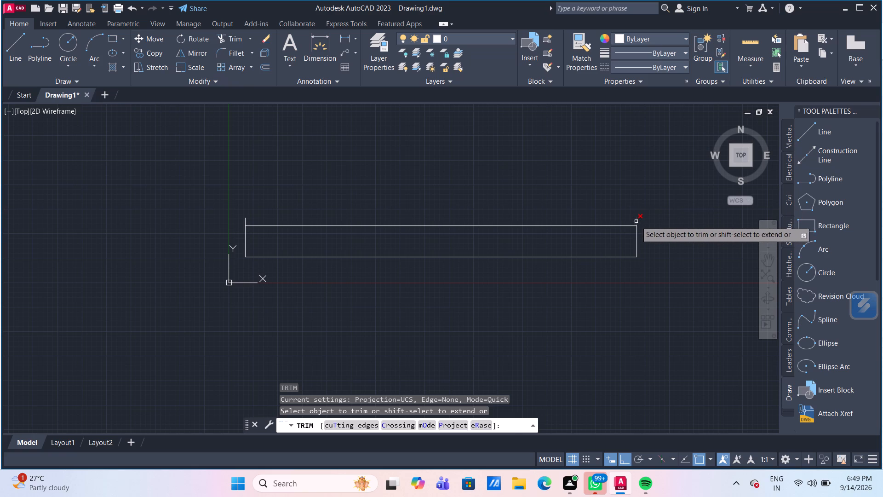
{"action": "left_click", "coordinate": [636, 221]}
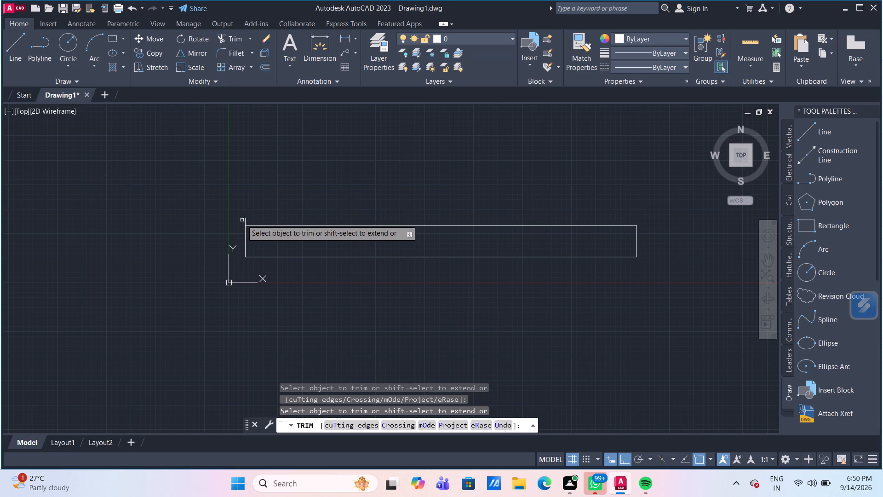
{"action": "left_click", "coordinate": [245, 221]}
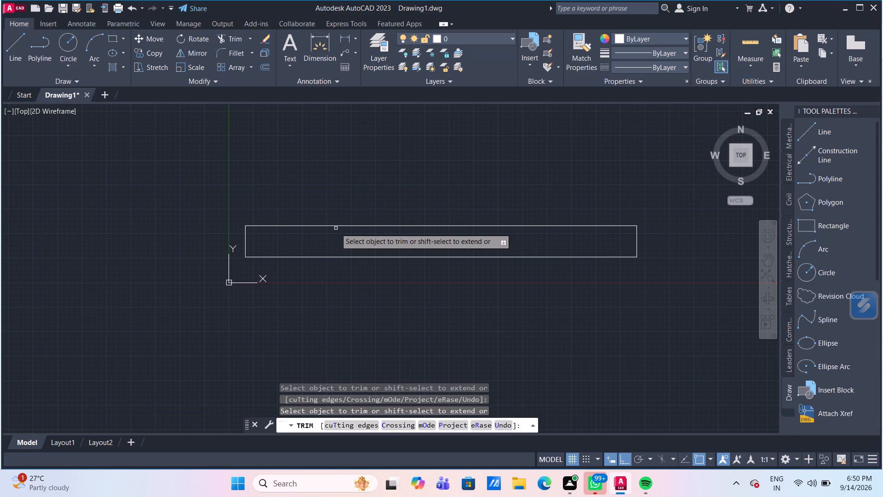
{"action": "key", "text": "Escape"}
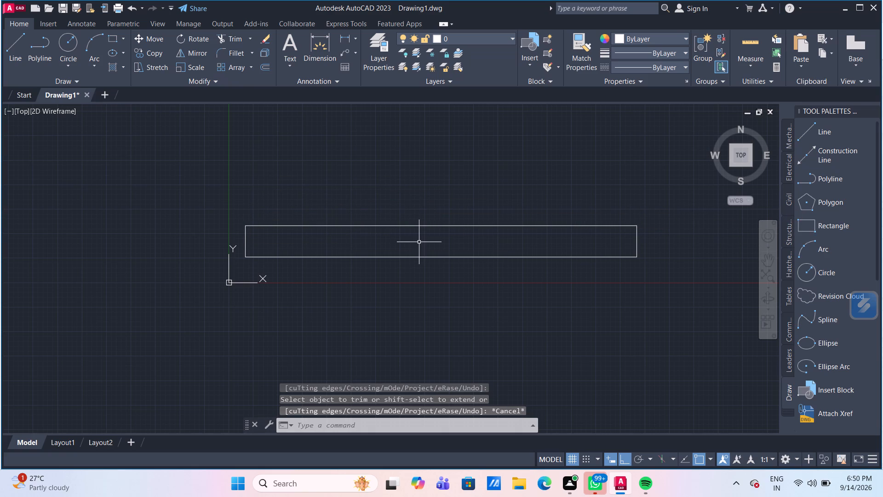
Draw connected lines from the rectangle's upper right corner: 300 leftward along the top edge, then 6000 vertically upward.
{"action": "scroll", "coordinate": [521, 235], "scroll_direction": "down", "scroll_amount": 3}
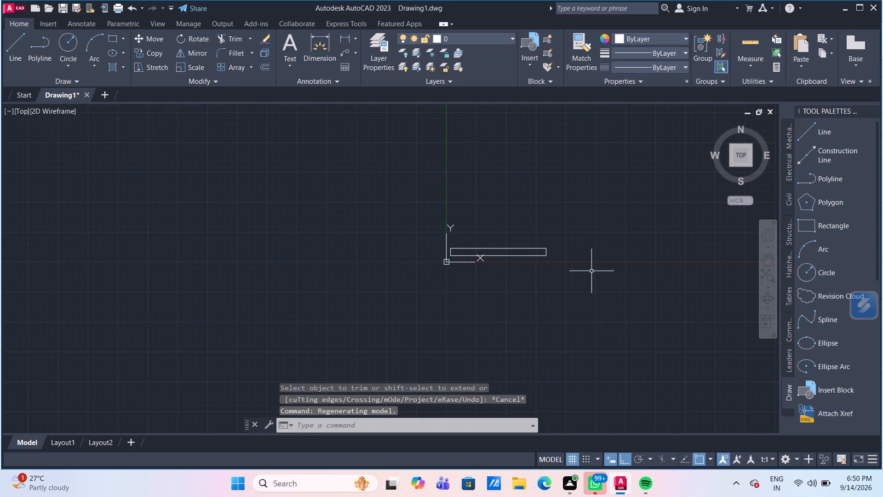
{"action": "scroll", "coordinate": [545, 261], "scroll_direction": "up", "scroll_amount": 1}
{"action": "middle_click_drag", "start_coordinate": [545, 261], "coordinate": [508, 274]}
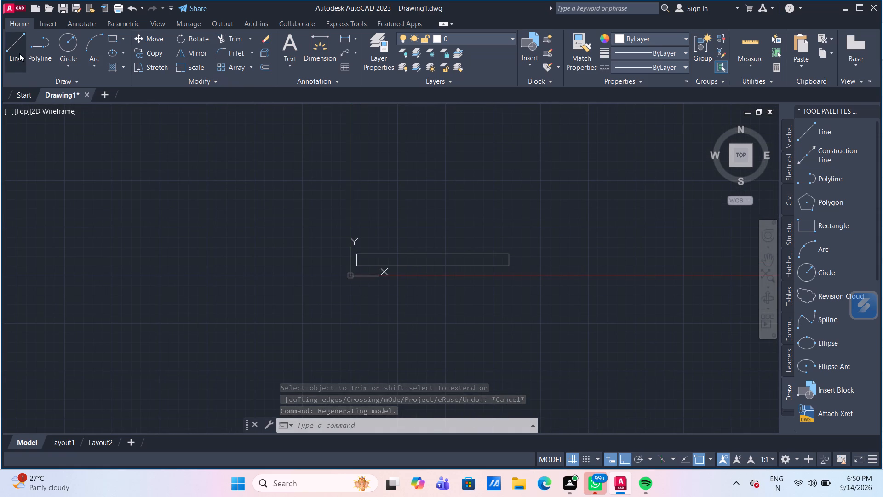
{"action": "left_click", "coordinate": [19, 53]}
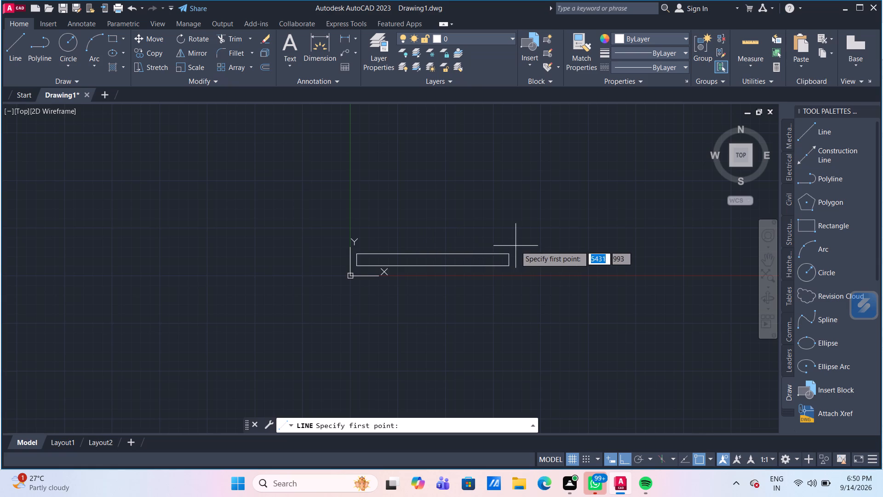
{"action": "scroll", "coordinate": [509, 248], "scroll_direction": "up", "scroll_amount": 2}
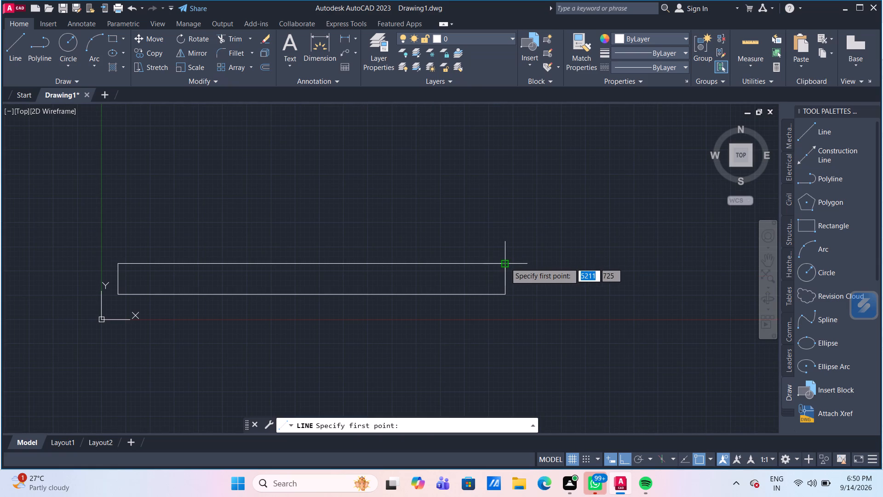
{"action": "left_click", "coordinate": [505, 263]}
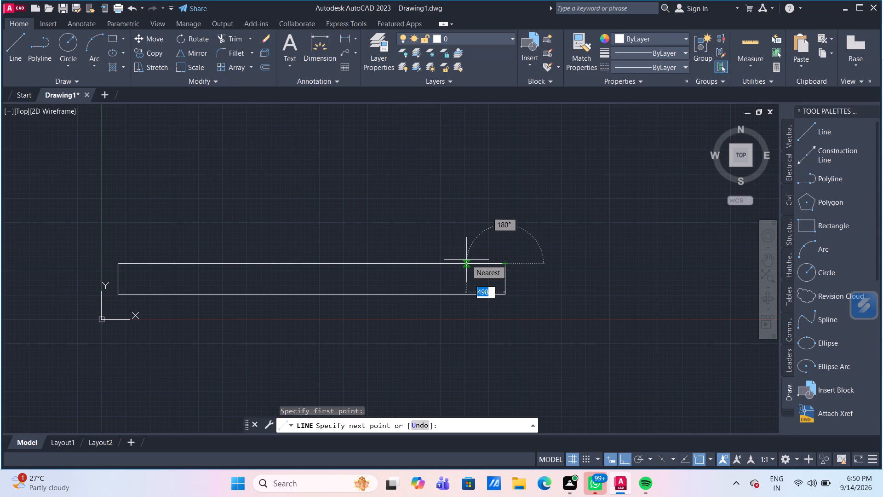
{"action": "type", "text": "300"}
{"action": "key", "text": "Return"}
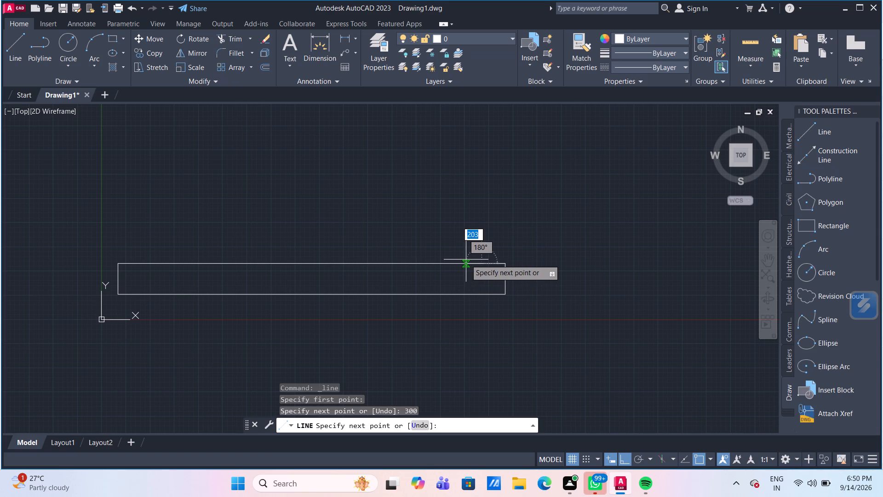
{"action": "scroll", "coordinate": [479, 194], "scroll_direction": "down", "scroll_amount": 2}
{"action": "middle_click_drag", "start_coordinate": [481, 193], "coordinate": [430, 319]}
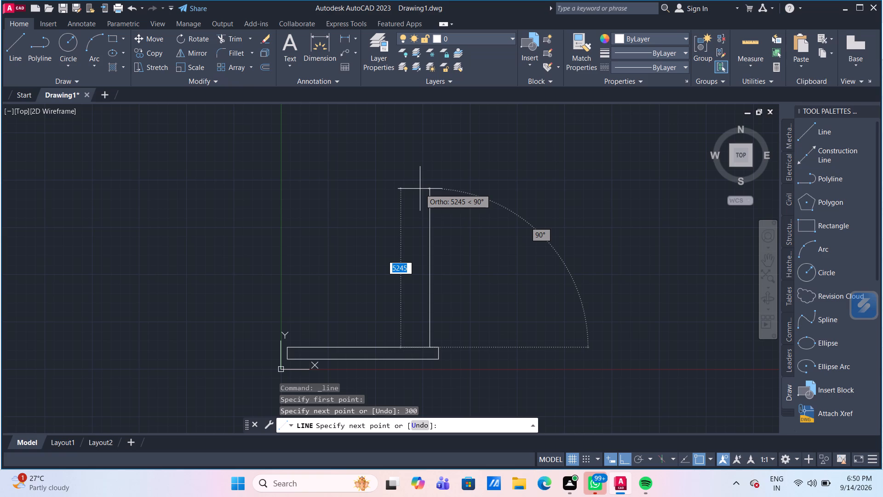
{"action": "type", "text": "600"}
{"action": "key", "text": "0"}
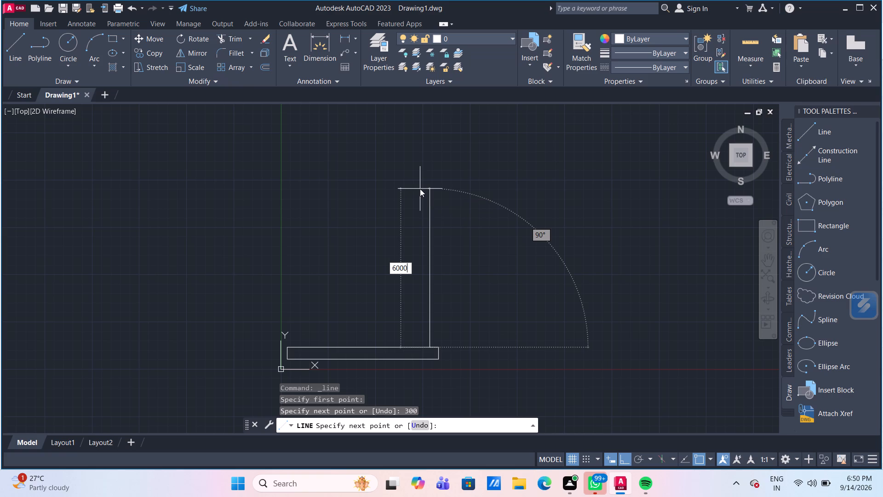
{"action": "key", "text": "Return"}
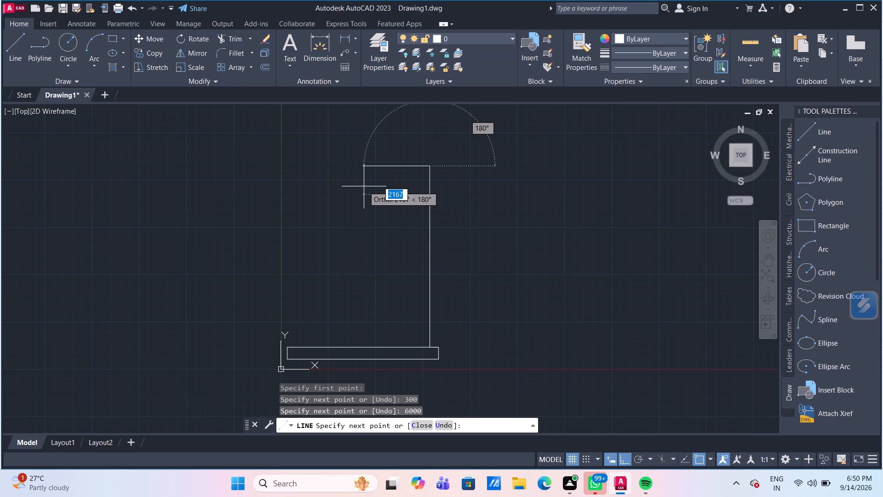
{"action": "key", "text": "Escape"}
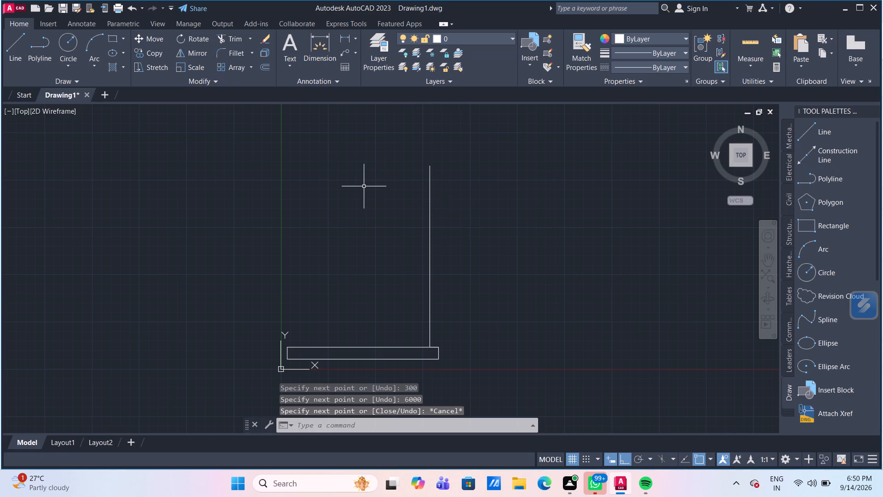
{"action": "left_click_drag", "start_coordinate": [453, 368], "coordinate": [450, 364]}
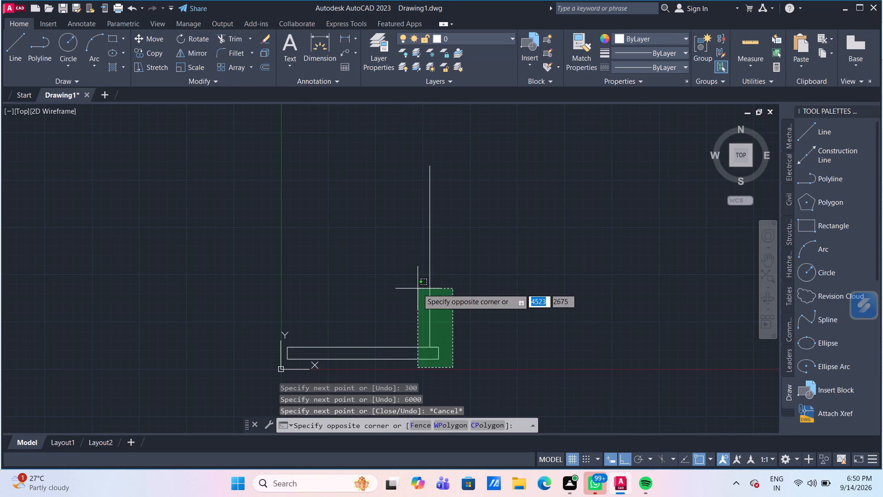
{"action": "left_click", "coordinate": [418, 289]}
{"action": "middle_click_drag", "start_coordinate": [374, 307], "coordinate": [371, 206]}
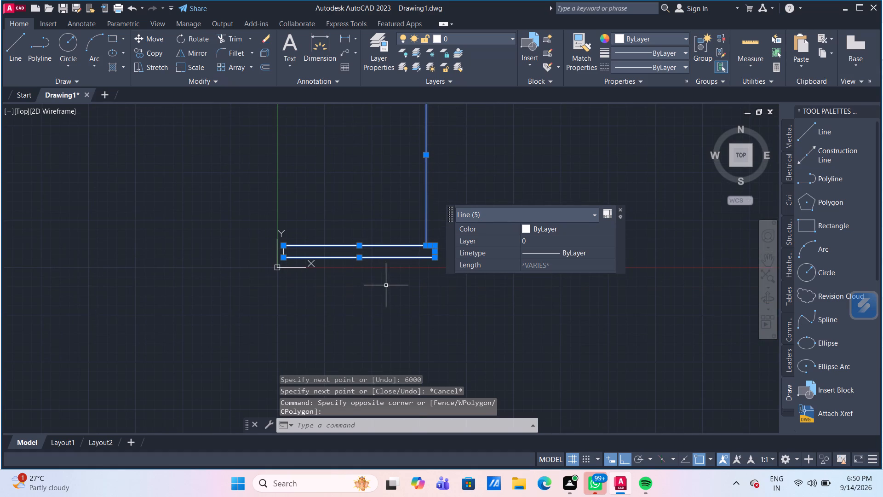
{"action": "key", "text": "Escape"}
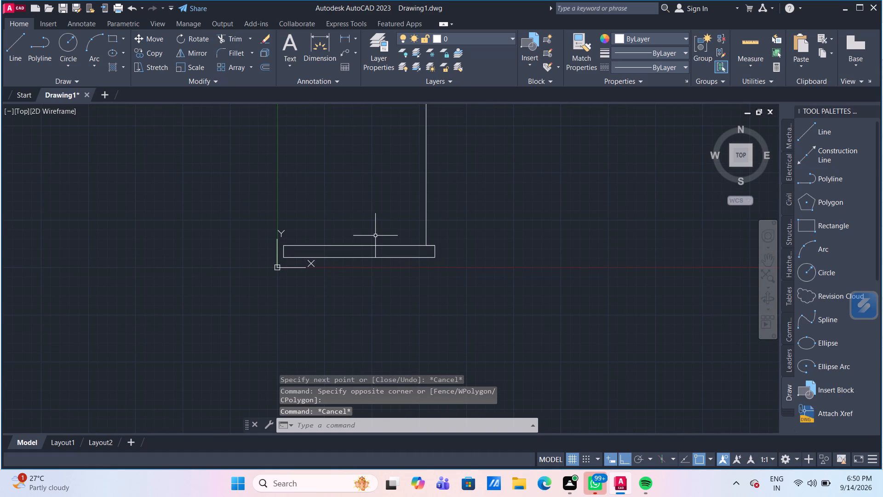
Stretch the rectangle's right end, including the vertical line's foot, horizontally outward by 3000 from its lower right corner.
{"action": "middle_click_drag", "start_coordinate": [367, 233], "coordinate": [370, 248]}
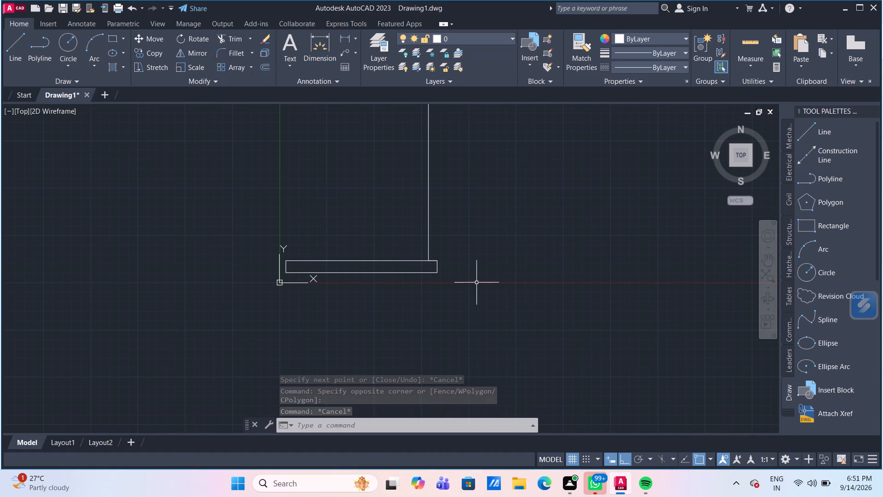
{"action": "left_click_drag", "start_coordinate": [473, 284], "coordinate": [455, 264]}
{"action": "left_click", "coordinate": [367, 202]}
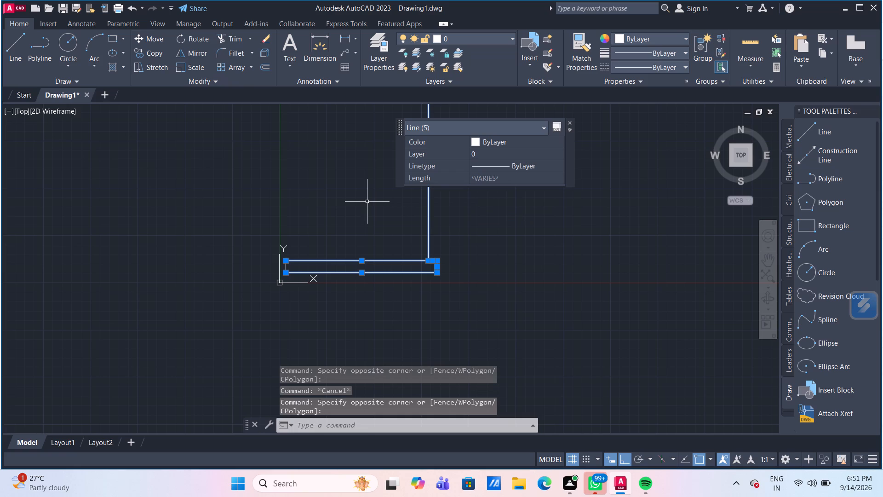
{"action": "left_click", "coordinate": [156, 68]}
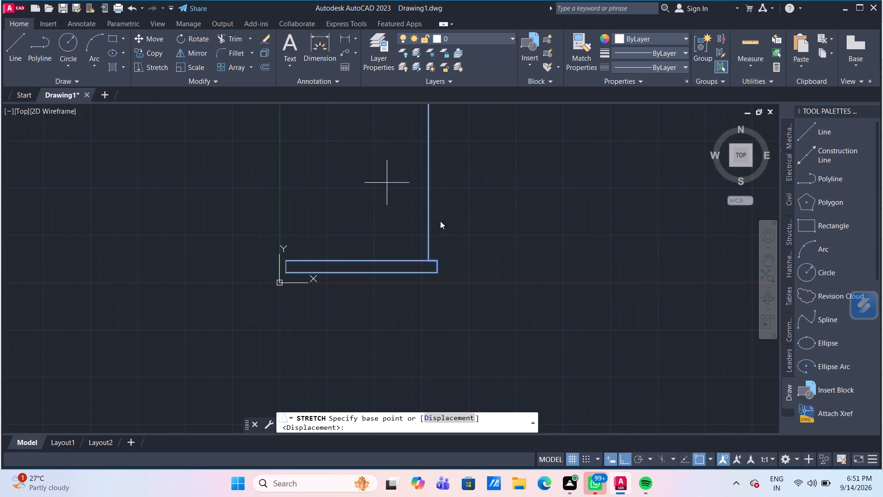
{"action": "left_click", "coordinate": [438, 274]}
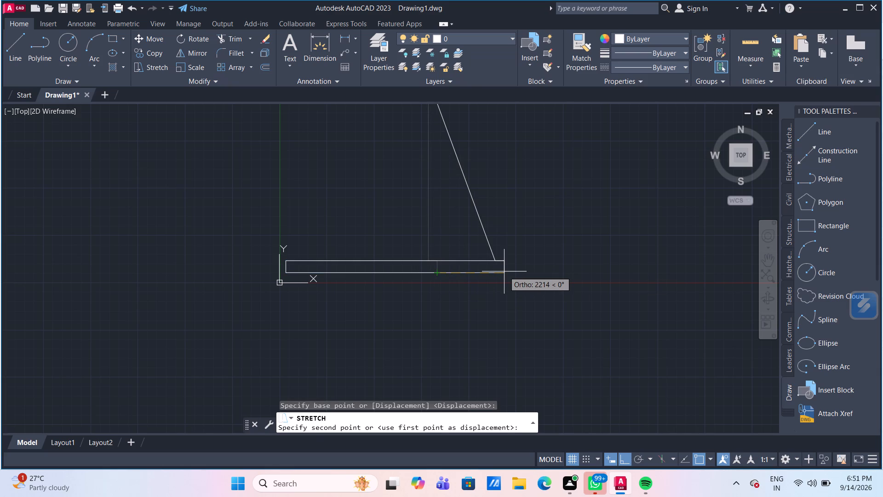
{"action": "type", "text": "3000"}
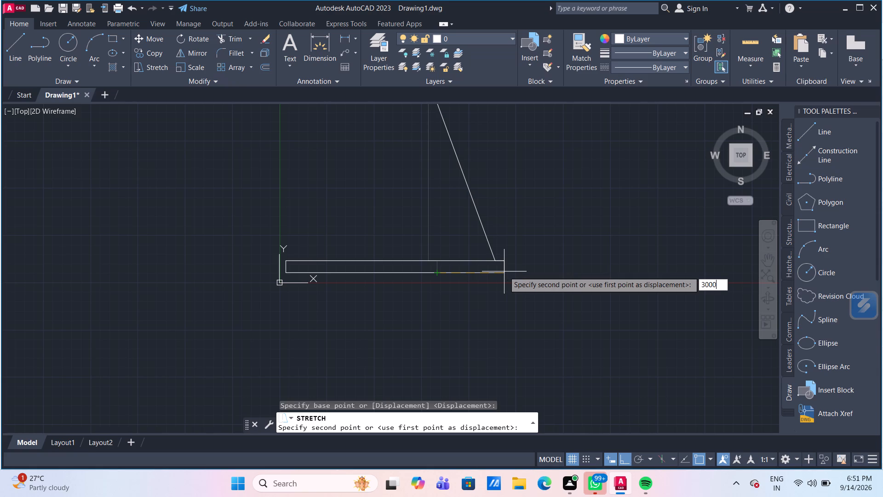
{"action": "key", "text": "Return"}
Move the slanted line's top endpoint horizontally about 2929 to the right so the line stands nearly upright.
{"action": "scroll", "coordinate": [504, 272], "scroll_direction": "down", "scroll_amount": 3}
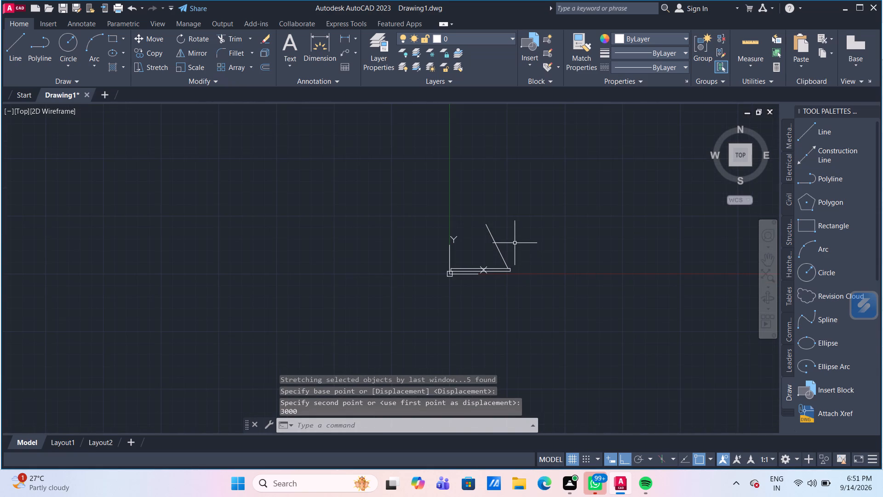
{"action": "scroll", "coordinate": [499, 242], "scroll_direction": "up", "scroll_amount": 2}
{"action": "left_click", "coordinate": [463, 201]}
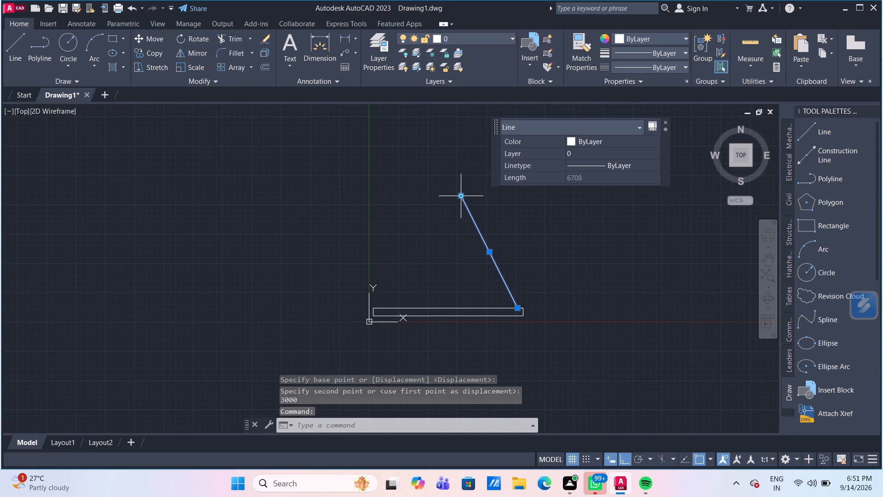
{"action": "left_click", "coordinate": [458, 193]}
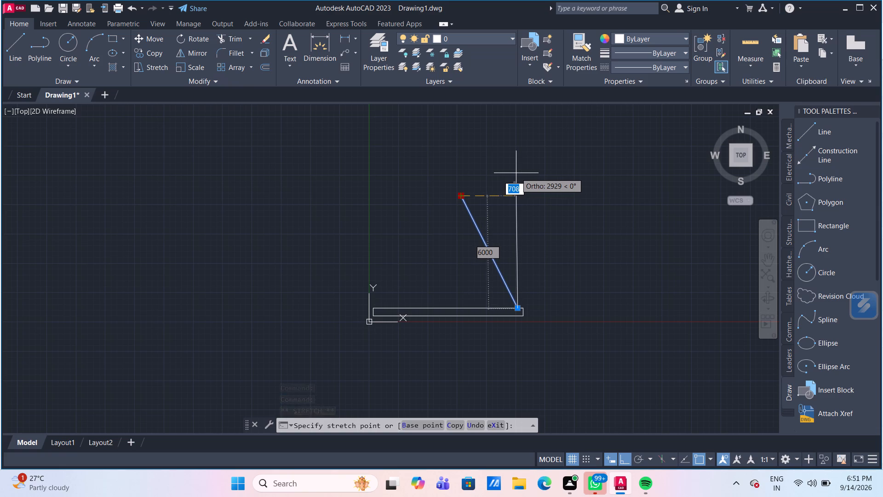
{"action": "left_click", "coordinate": [516, 173]}
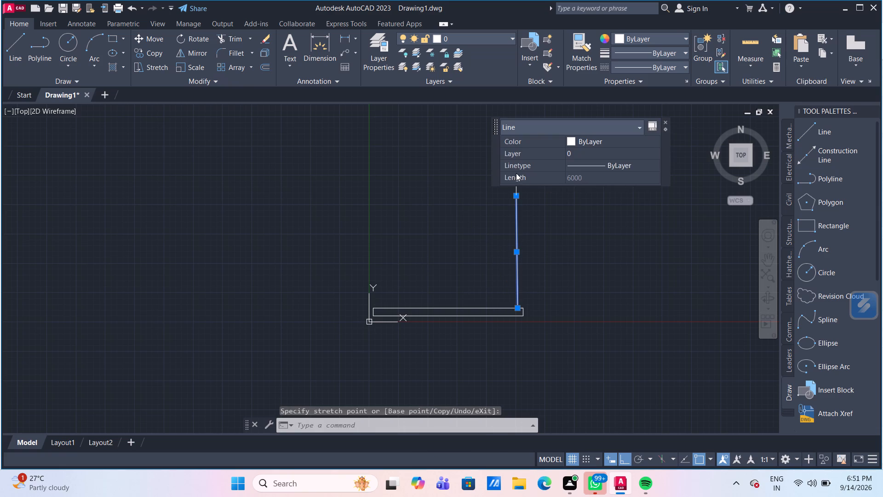
{"action": "key", "text": "Escape"}
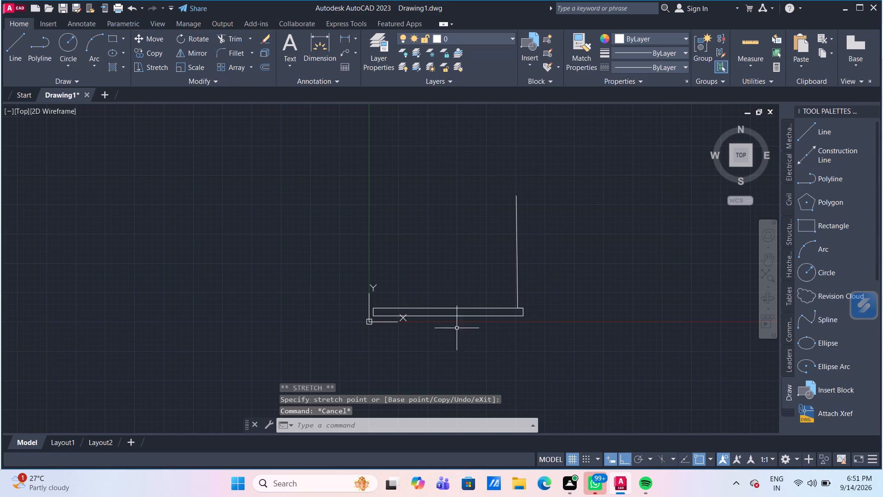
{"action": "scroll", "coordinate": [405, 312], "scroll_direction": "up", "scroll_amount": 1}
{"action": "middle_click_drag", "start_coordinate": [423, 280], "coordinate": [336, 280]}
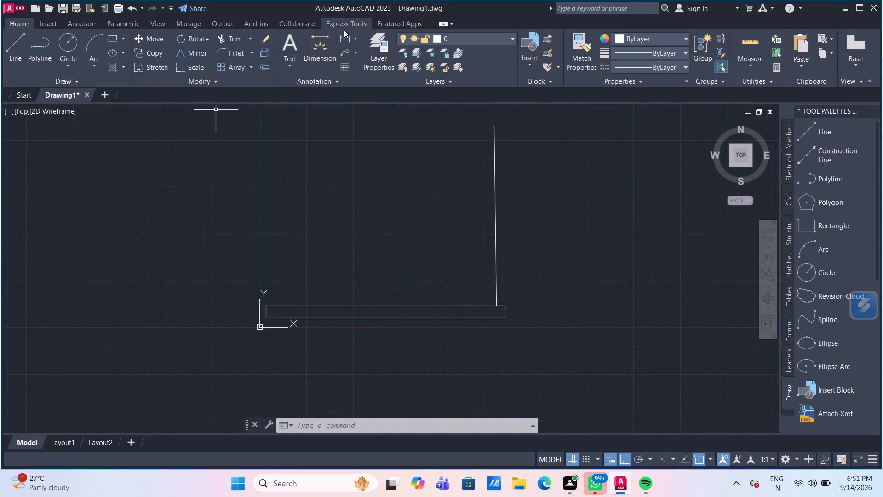
Add a linear dimension to the base rectangle's bottom edge, placing the dimension line just below it.
{"action": "left_click", "coordinate": [314, 68]}
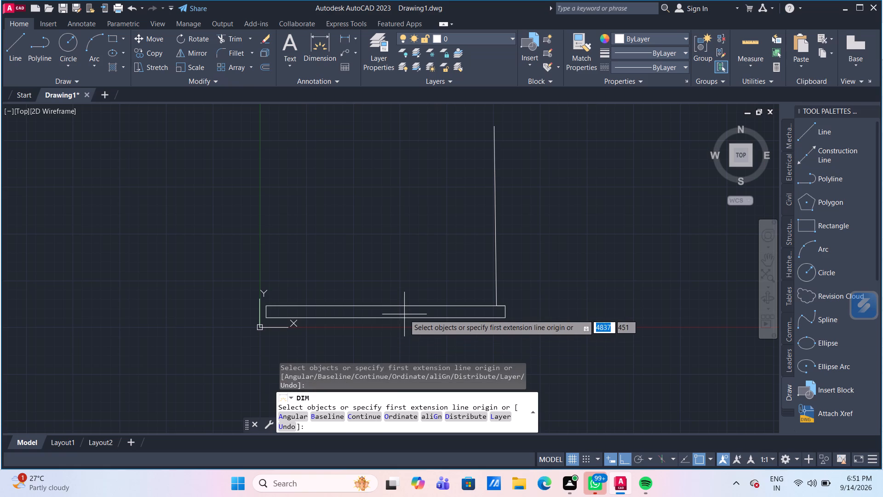
{"action": "left_click", "coordinate": [438, 319]}
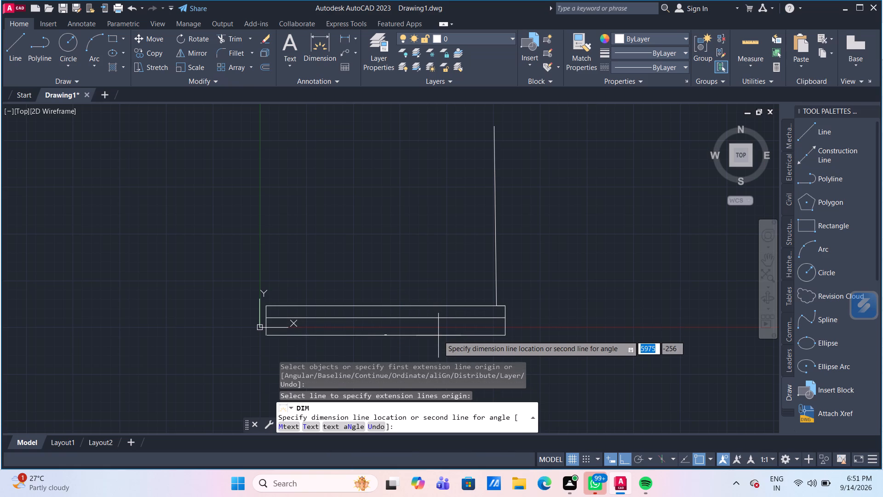
{"action": "left_click", "coordinate": [438, 335]}
{"action": "scroll", "coordinate": [391, 344], "scroll_direction": "up", "scroll_amount": 4}
{"action": "middle_click_drag", "start_coordinate": [390, 317], "coordinate": [382, 273]}
{"action": "scroll", "coordinate": [377, 296], "scroll_direction": "up", "scroll_amount": 3}
{"action": "scroll", "coordinate": [377, 296], "scroll_direction": "down", "scroll_amount": 3}
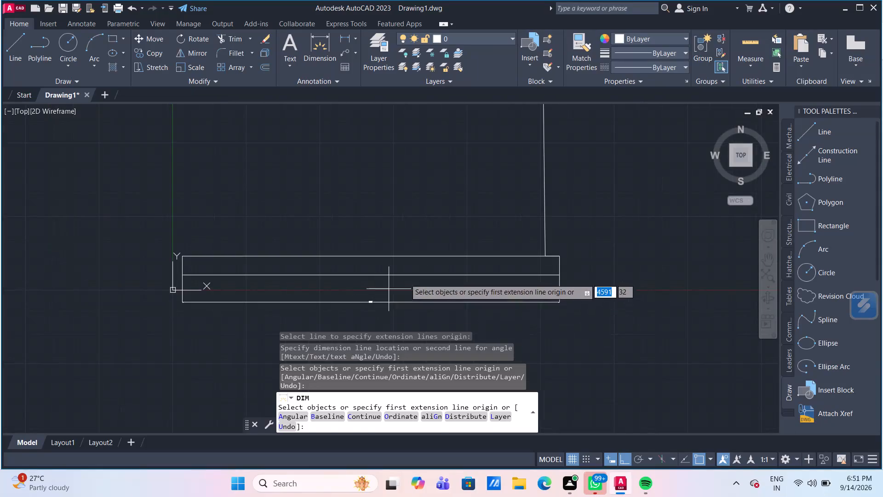
{"action": "scroll", "coordinate": [424, 231], "scroll_direction": "down", "scroll_amount": 3}
{"action": "middle_click_drag", "start_coordinate": [430, 225], "coordinate": [392, 257]}
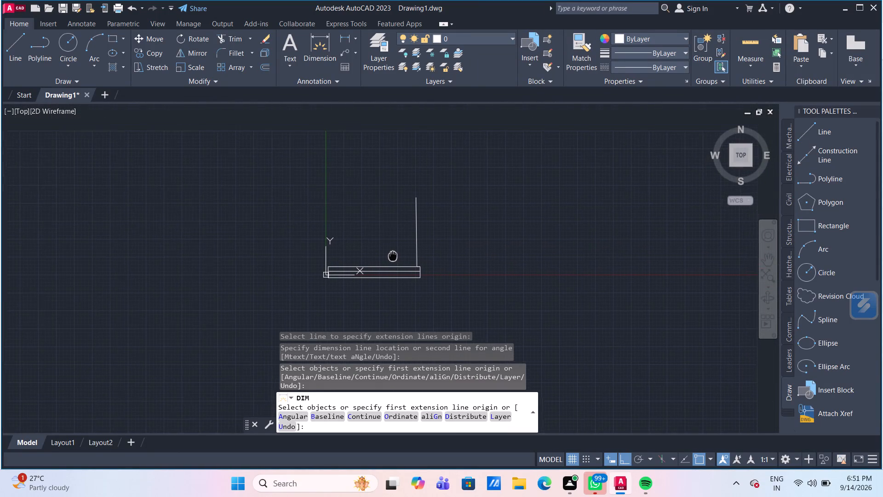
{"action": "middle_click_drag", "start_coordinate": [392, 257], "coordinate": [391, 265]}
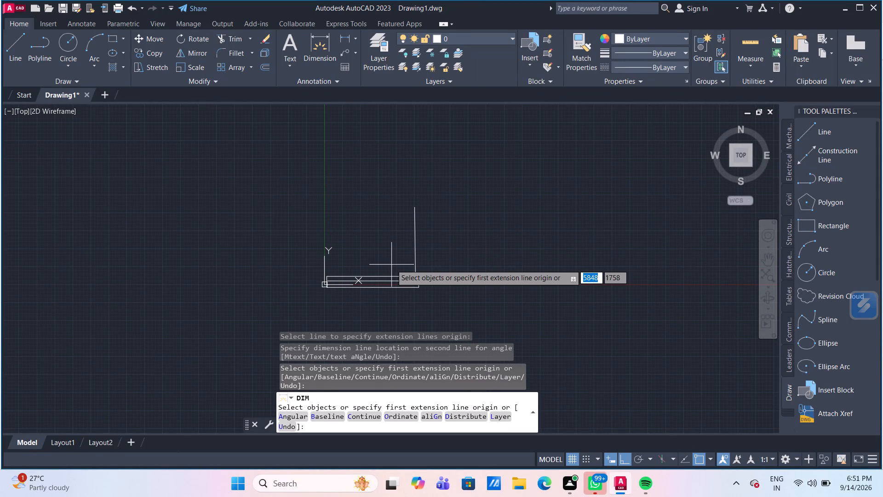
{"action": "key", "text": "Escape"}
Delete the nearly upright line standing on the base rectangle.
{"action": "scroll", "coordinate": [433, 265], "scroll_direction": "up", "scroll_amount": 2}
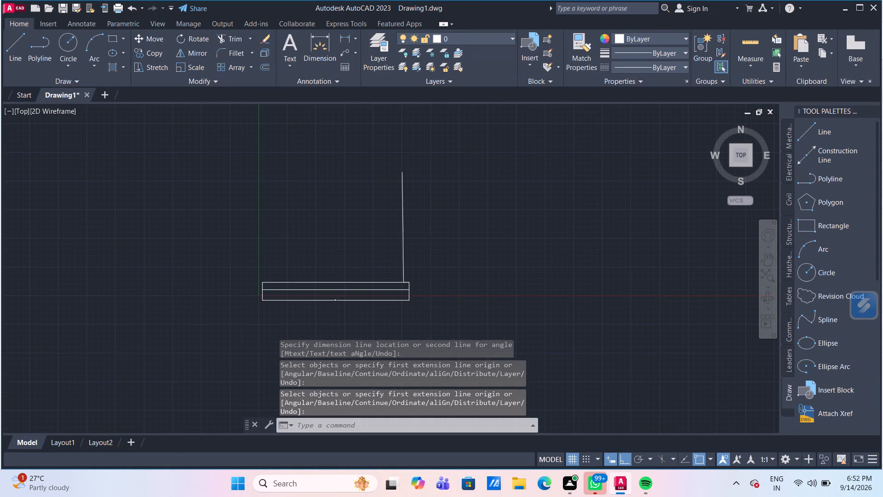
{"action": "middle_click_drag", "start_coordinate": [433, 265], "coordinate": [464, 234]}
{"action": "middle_click_drag", "start_coordinate": [462, 254], "coordinate": [449, 288]}
{"action": "scroll", "coordinate": [462, 254], "scroll_direction": "down", "scroll_amount": 1}
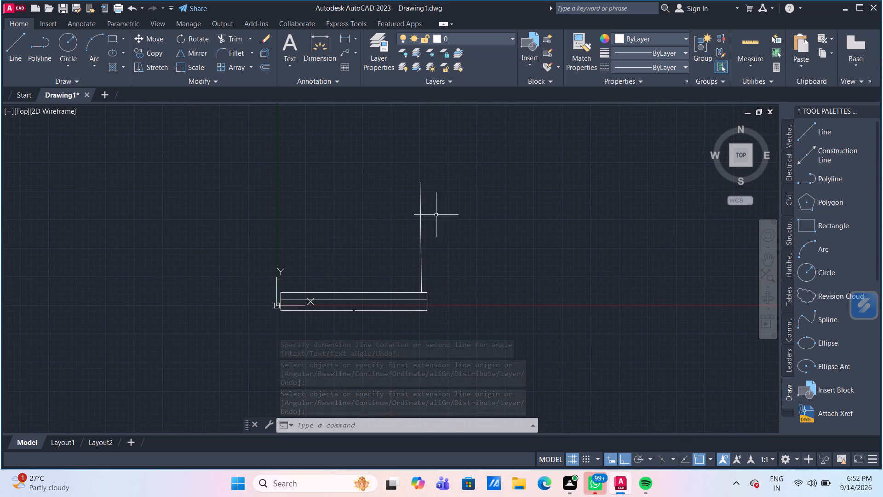
{"action": "left_click", "coordinate": [11, 65]}
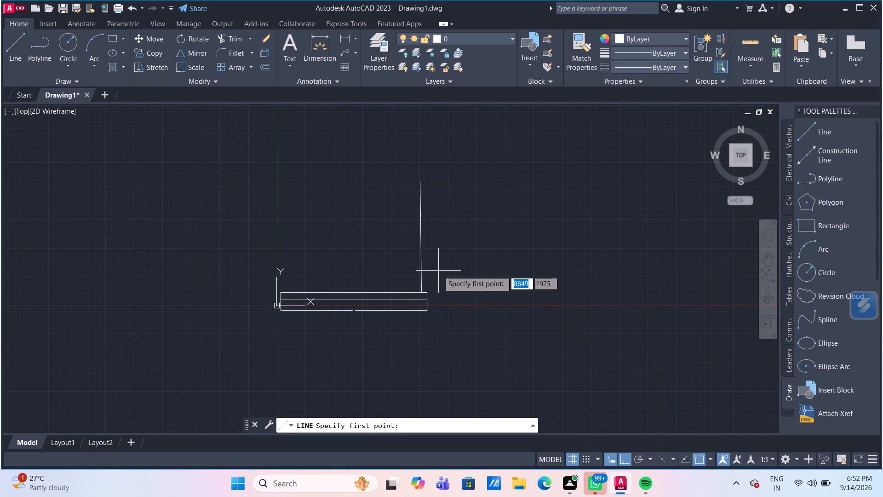
{"action": "key", "text": "Escape"}
{"action": "left_click", "coordinate": [421, 267]}
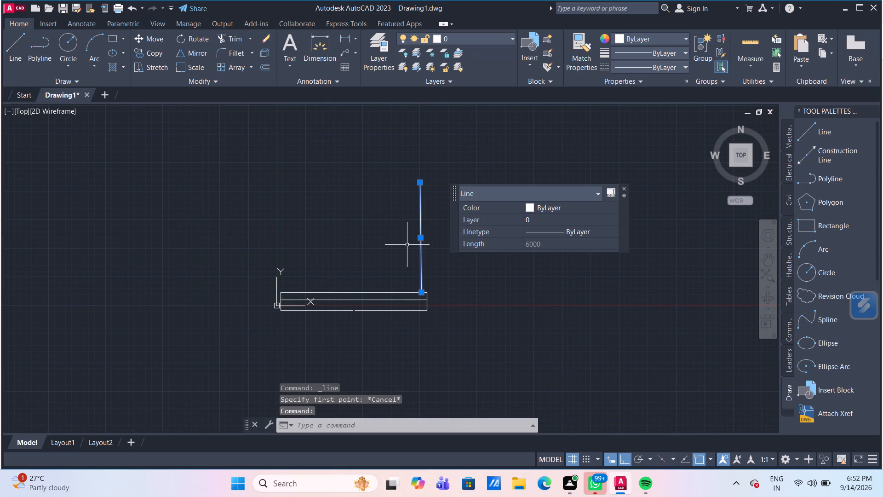
{"action": "key", "text": "Delete"}
Draw a vertical line 8000 upward from the inner end of the 300 segment on the base rectangle's top edge.
{"action": "left_click", "coordinate": [17, 44]}
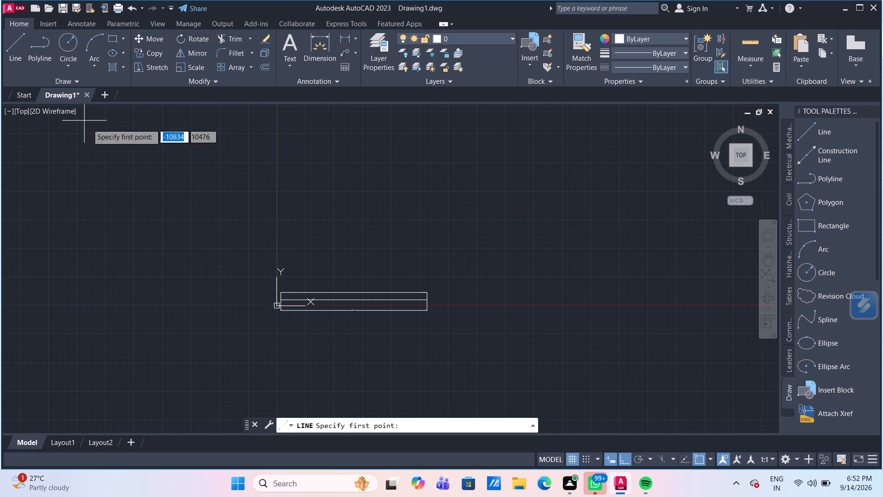
{"action": "scroll", "coordinate": [431, 295], "scroll_direction": "up", "scroll_amount": 3}
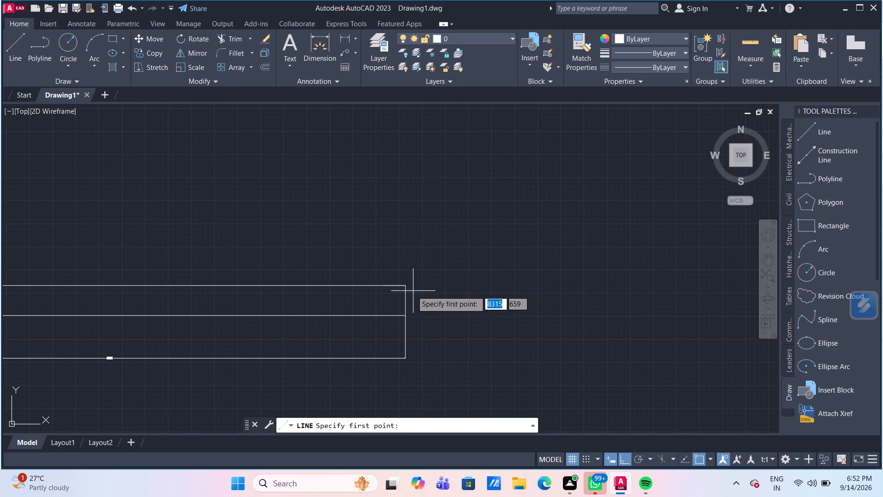
{"action": "left_click", "coordinate": [380, 287]}
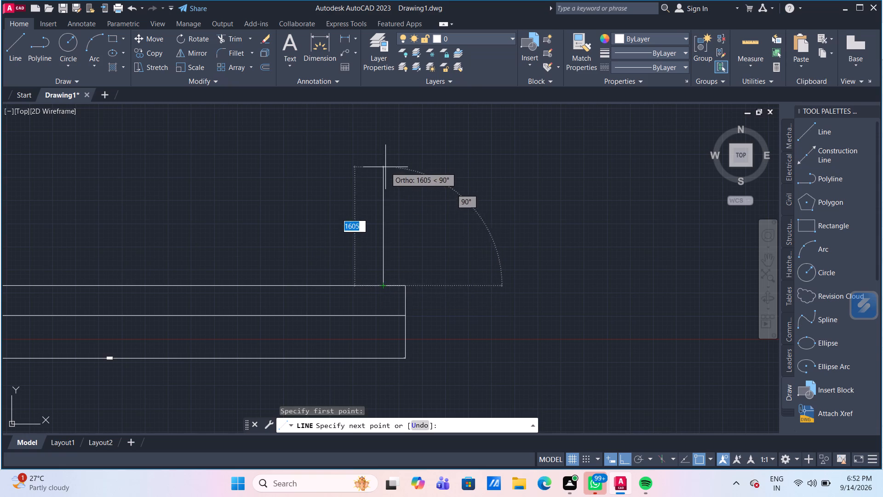
{"action": "scroll", "coordinate": [385, 171], "scroll_direction": "down", "scroll_amount": 1}
{"action": "middle_click_drag", "start_coordinate": [386, 171], "coordinate": [386, 274]}
{"action": "scroll", "coordinate": [385, 189], "scroll_direction": "down", "scroll_amount": 3}
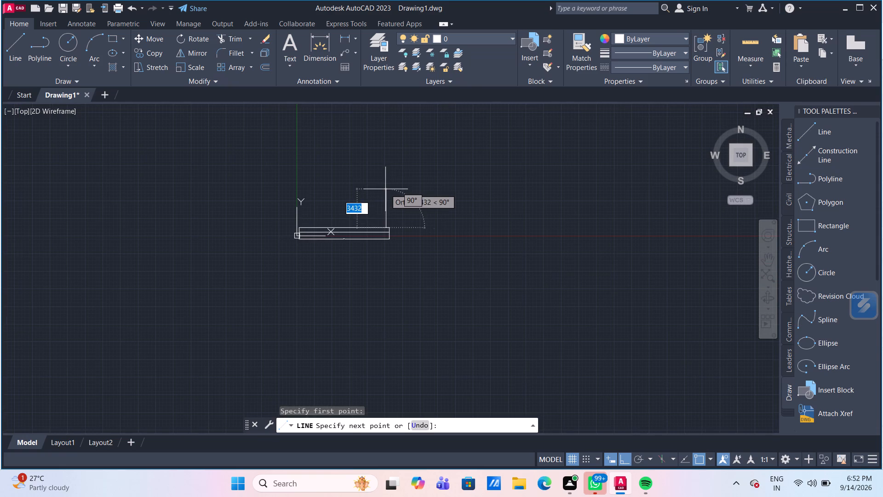
{"action": "middle_click_drag", "start_coordinate": [389, 170], "coordinate": [391, 210]}
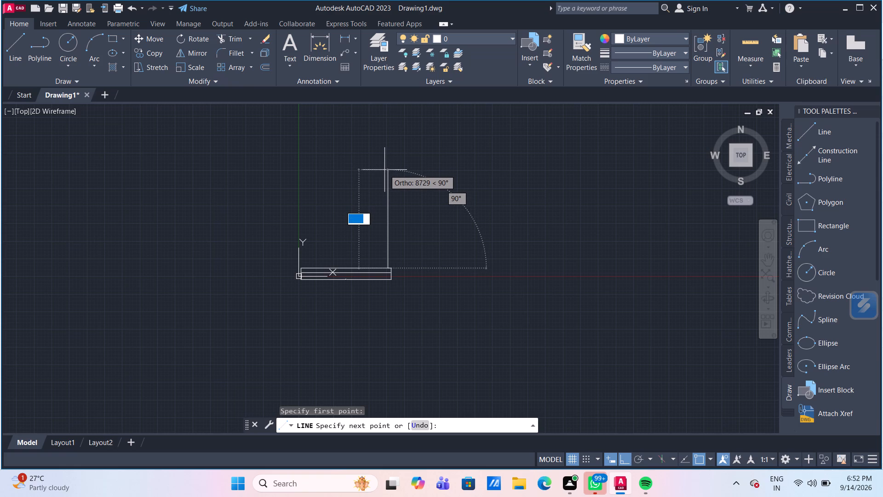
{"action": "scroll", "coordinate": [384, 170], "scroll_direction": "up", "scroll_amount": 1}
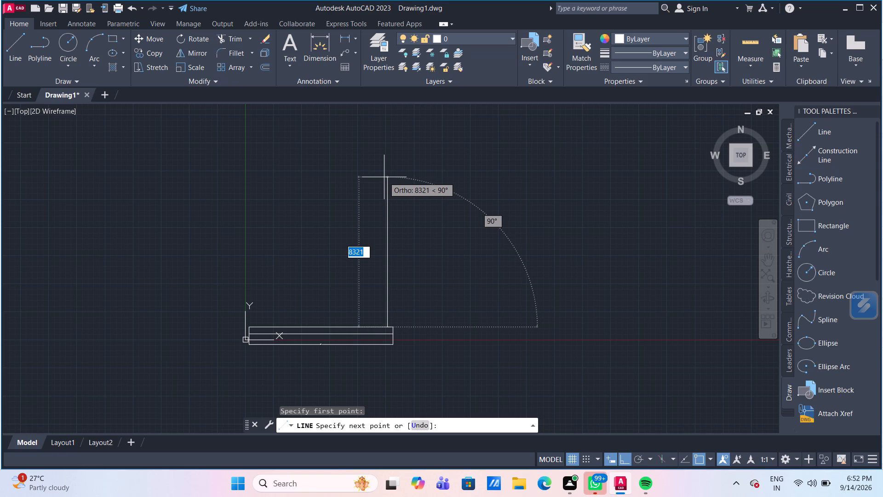
{"action": "key", "text": "8"}
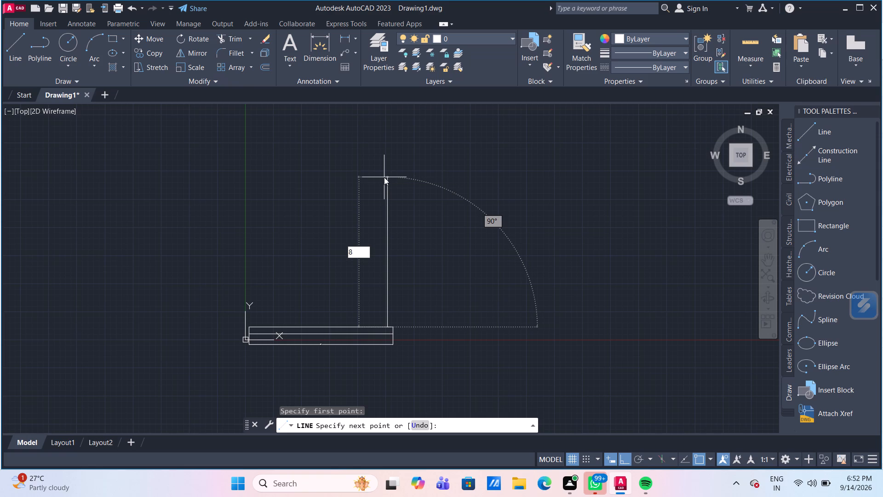
{"action": "type", "text": "000"}
{"action": "key", "text": "Return"}
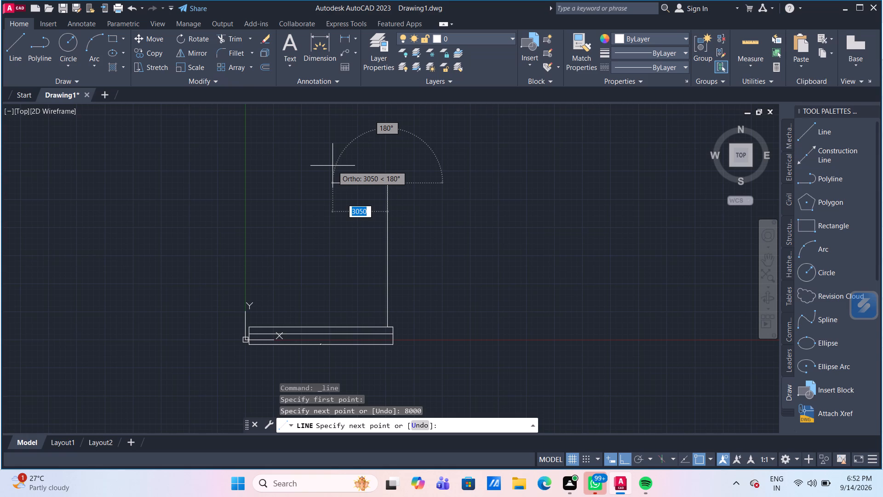
Continue the outline from the vertical line's top: 3000 leftward, 2000 downward, then about 4637 leftward, and end the line.
{"action": "type", "text": "300"}
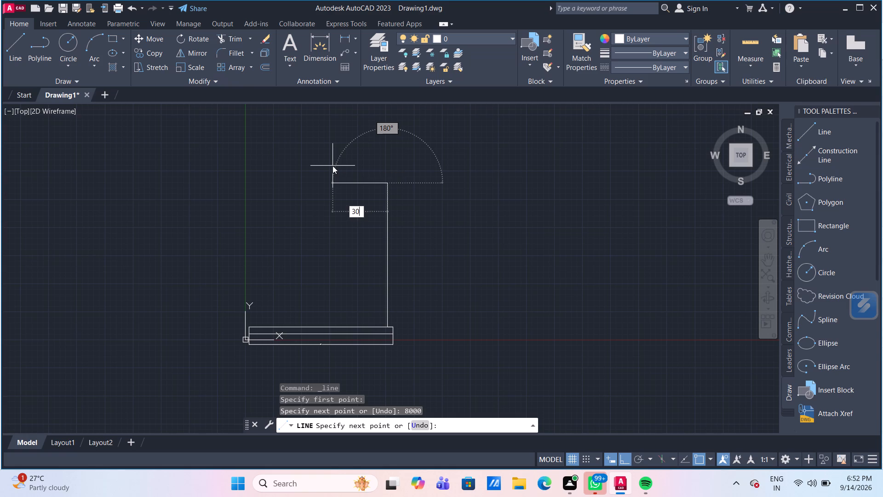
{"action": "key", "text": "0"}
{"action": "key", "text": "Return"}
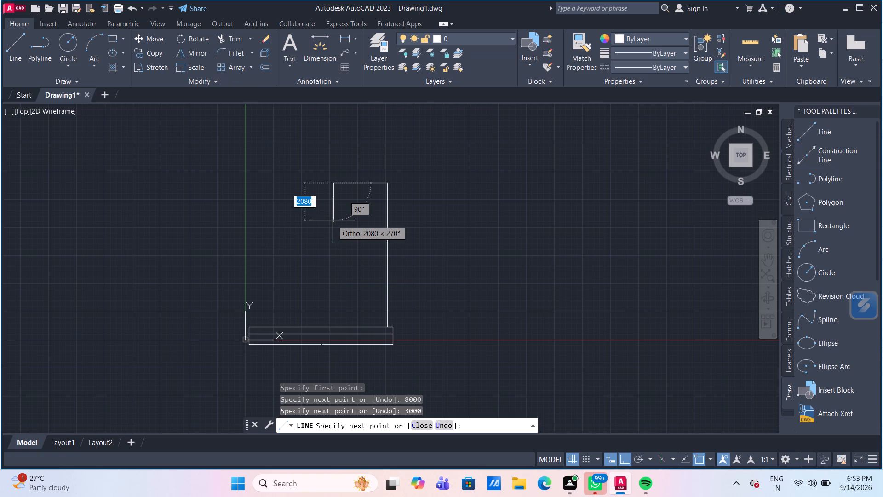
{"action": "type", "text": "200"}
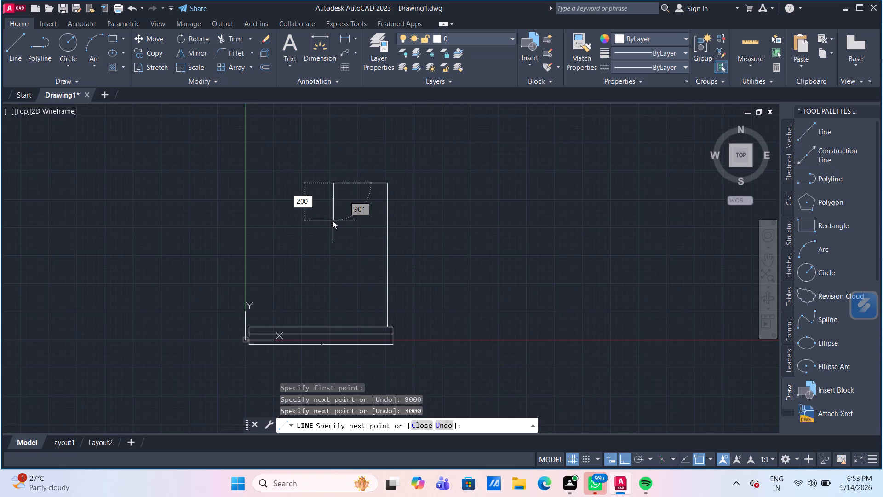
{"action": "key", "text": "0"}
{"action": "key", "text": "Return"}
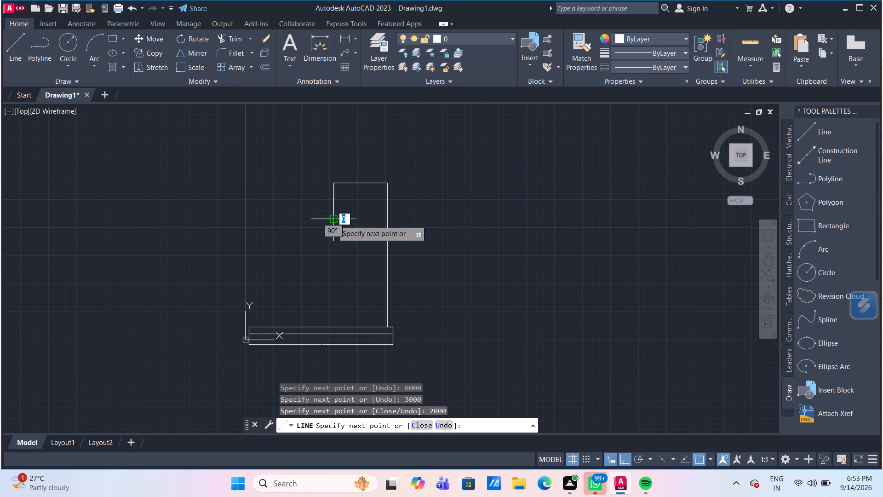
{"action": "scroll", "coordinate": [260, 238], "scroll_direction": "up", "scroll_amount": 2}
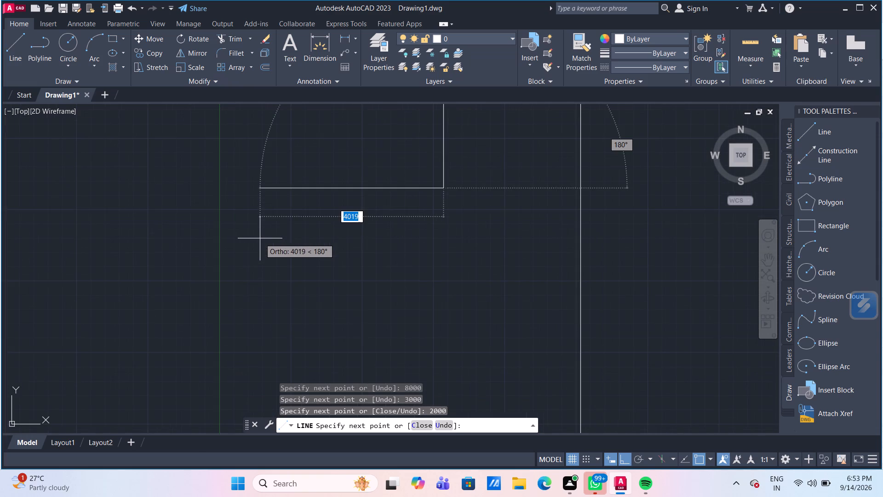
{"action": "scroll", "coordinate": [261, 220], "scroll_direction": "down", "scroll_amount": 3}
{"action": "scroll", "coordinate": [261, 220], "scroll_direction": "up", "scroll_amount": 1}
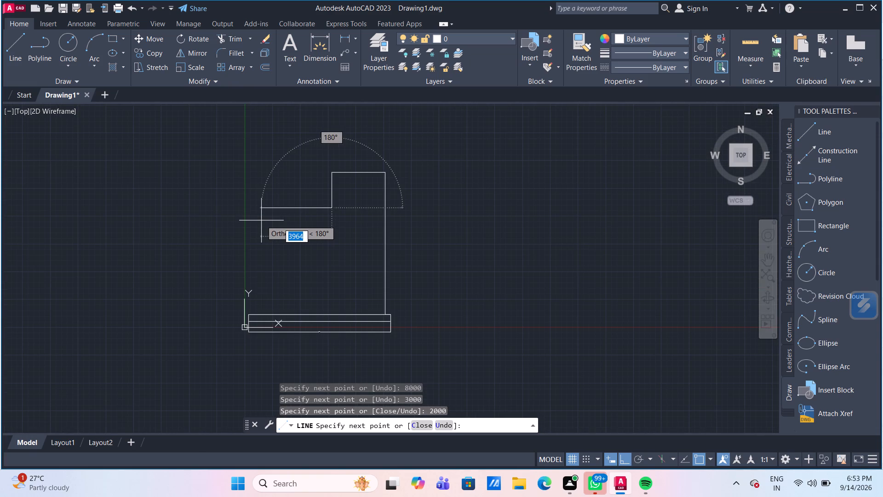
{"action": "scroll", "coordinate": [261, 220], "scroll_direction": "up", "scroll_amount": 1}
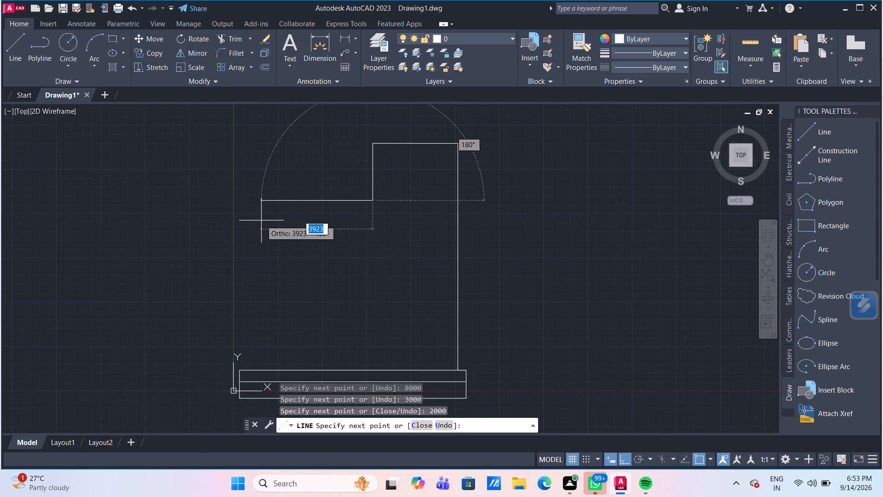
{"action": "left_click", "coordinate": [241, 202]}
{"action": "key", "text": "Escape"}
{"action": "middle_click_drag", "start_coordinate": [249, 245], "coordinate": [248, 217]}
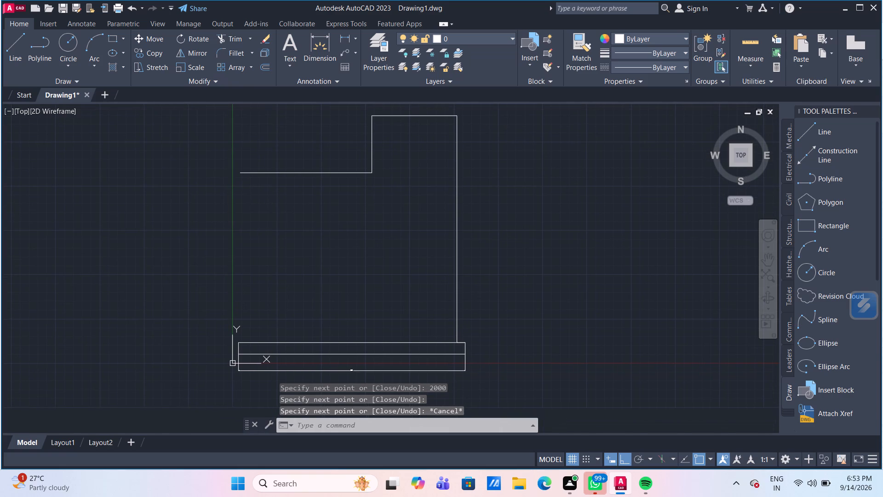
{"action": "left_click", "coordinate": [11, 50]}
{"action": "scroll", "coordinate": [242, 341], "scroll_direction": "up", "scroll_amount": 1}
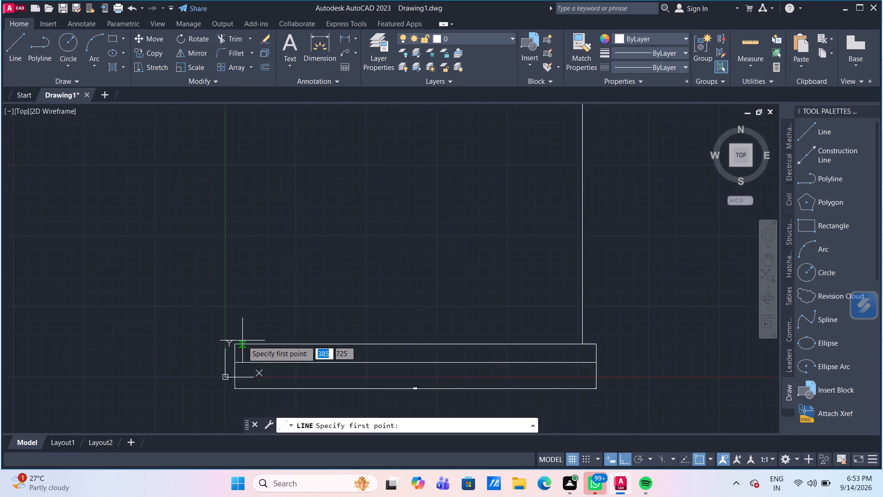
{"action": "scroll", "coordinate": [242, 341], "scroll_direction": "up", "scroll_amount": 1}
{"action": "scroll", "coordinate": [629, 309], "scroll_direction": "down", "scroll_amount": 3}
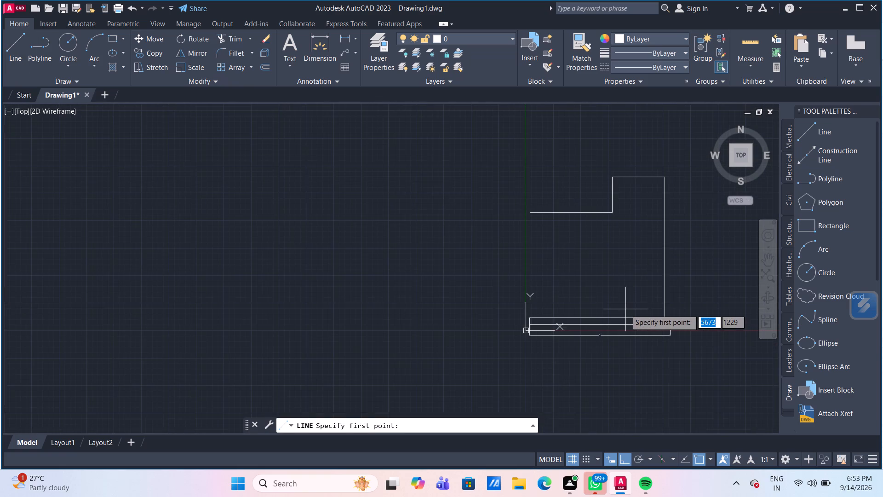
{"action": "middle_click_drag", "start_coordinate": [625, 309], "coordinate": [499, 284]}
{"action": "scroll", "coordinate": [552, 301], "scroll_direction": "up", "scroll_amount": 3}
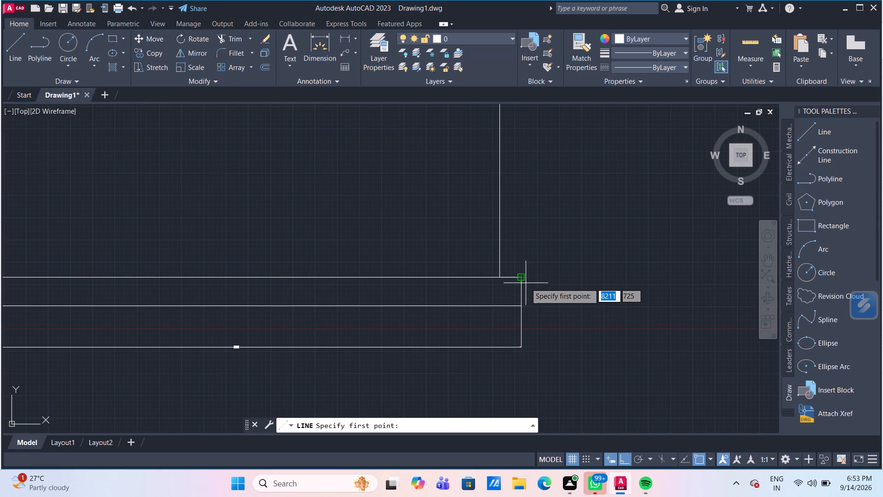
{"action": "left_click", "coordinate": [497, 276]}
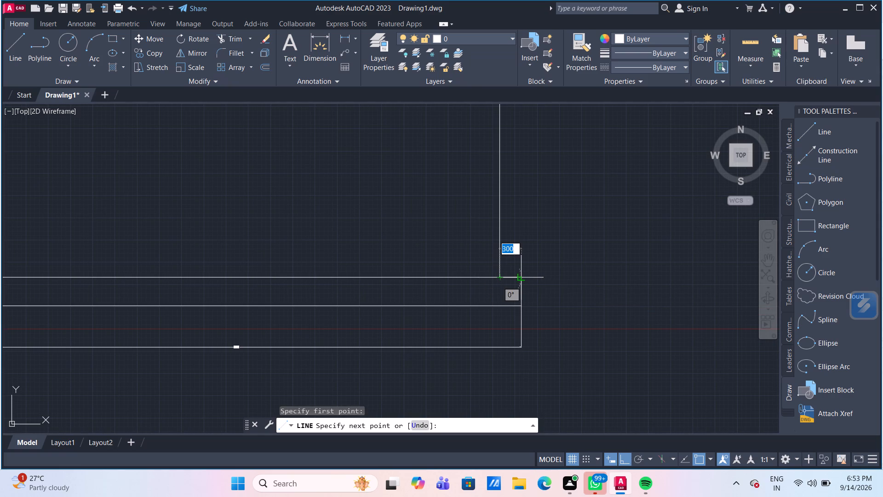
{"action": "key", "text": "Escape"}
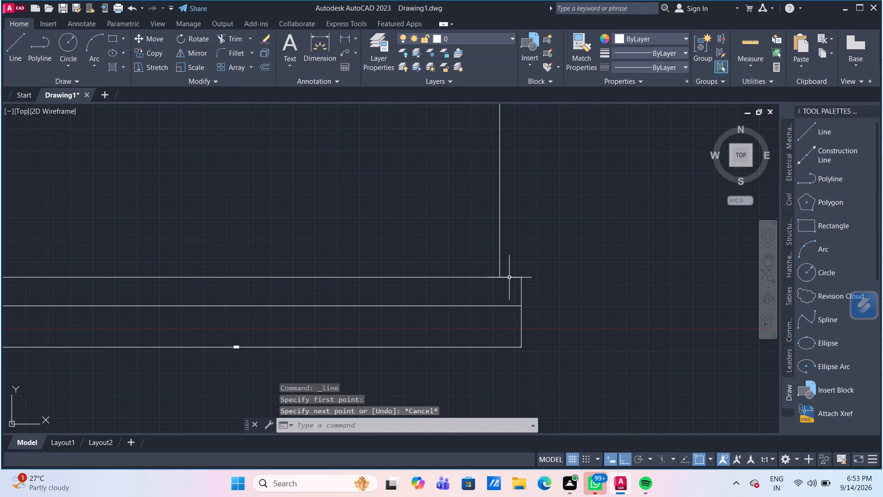
Delete the short 300 segment on the base rectangle's top edge beside the tall vertical line's foot.
{"action": "left_click", "coordinate": [509, 277]}
{"action": "key", "text": "Delete"}
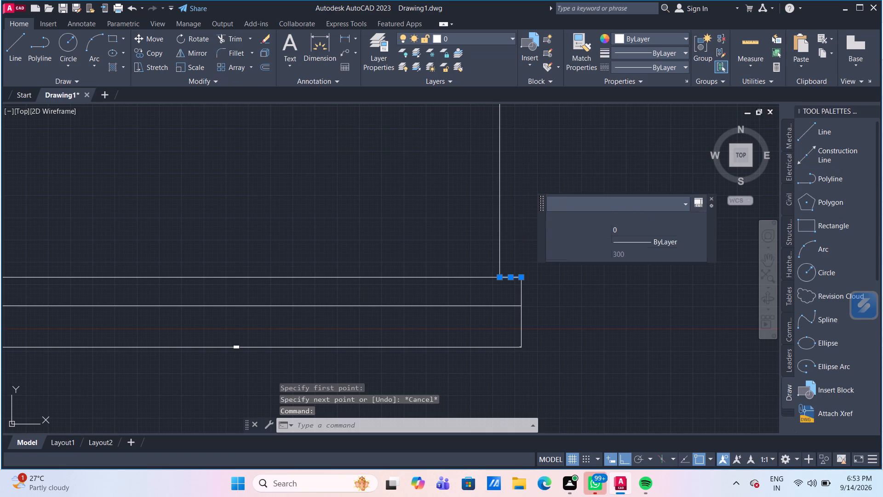
Draw a line from the base rectangle's top-left corner, 300 rightward, then vertically up to the outline's lower horizontal edge.
{"action": "scroll", "coordinate": [522, 235], "scroll_direction": "down", "scroll_amount": 3}
{"action": "scroll", "coordinate": [367, 249], "scroll_direction": "up", "scroll_amount": 2}
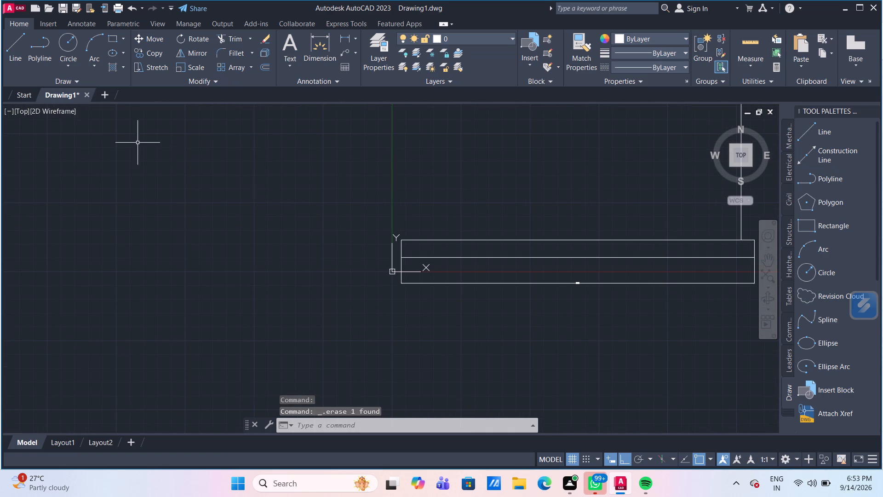
{"action": "left_click", "coordinate": [12, 46]}
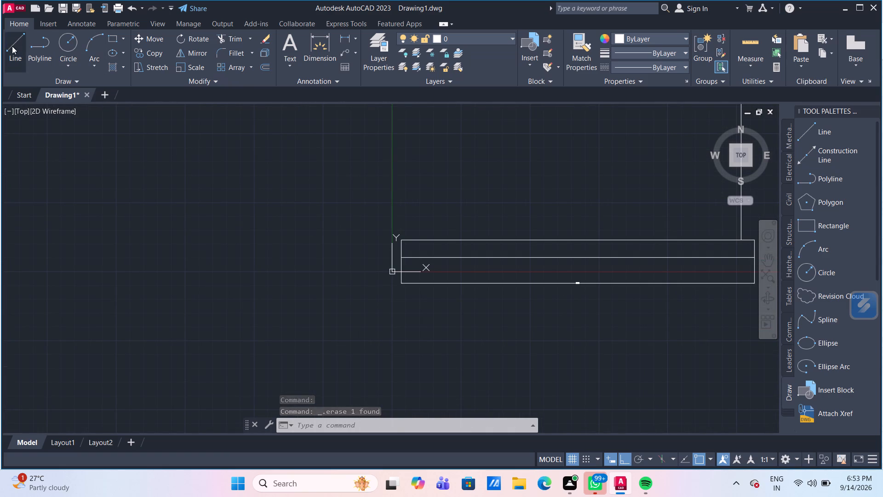
{"action": "left_click", "coordinate": [398, 242]}
{"action": "type", "text": "300"}
{"action": "key", "text": "Return"}
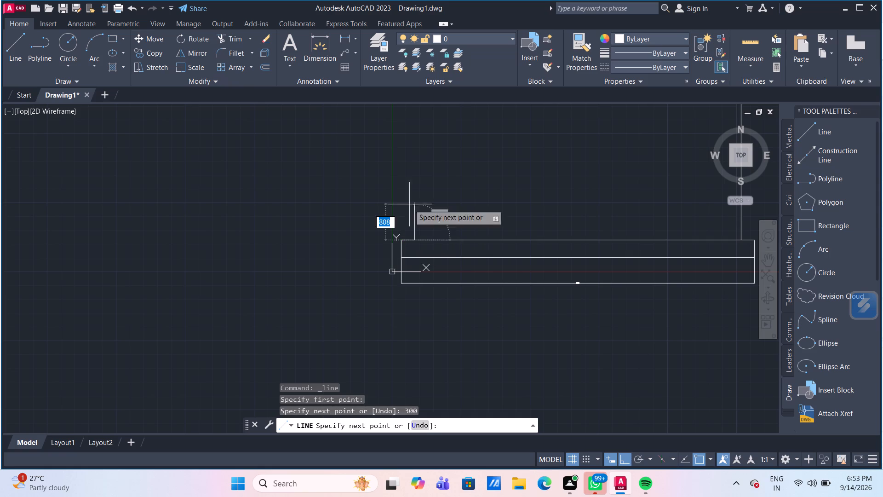
{"action": "scroll", "coordinate": [421, 170], "scroll_direction": "down", "scroll_amount": 2}
{"action": "middle_click_drag", "start_coordinate": [436, 181], "coordinate": [430, 269]}
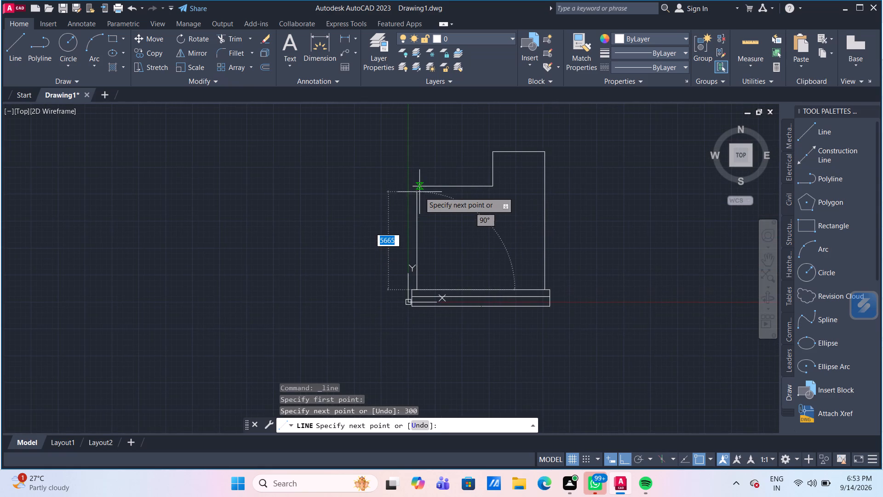
{"action": "left_click", "coordinate": [416, 185]}
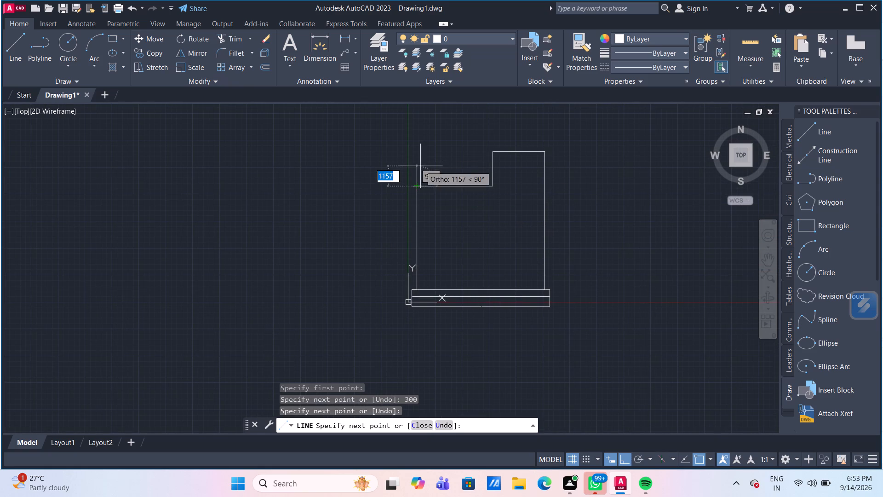
{"action": "key", "text": "Escape"}
Trim the end of the lower horizontal edge that overhangs the new vertical line.
{"action": "scroll", "coordinate": [417, 191], "scroll_direction": "up", "scroll_amount": 2}
{"action": "type", "text": "TR"}
{"action": "key", "text": "Return"}
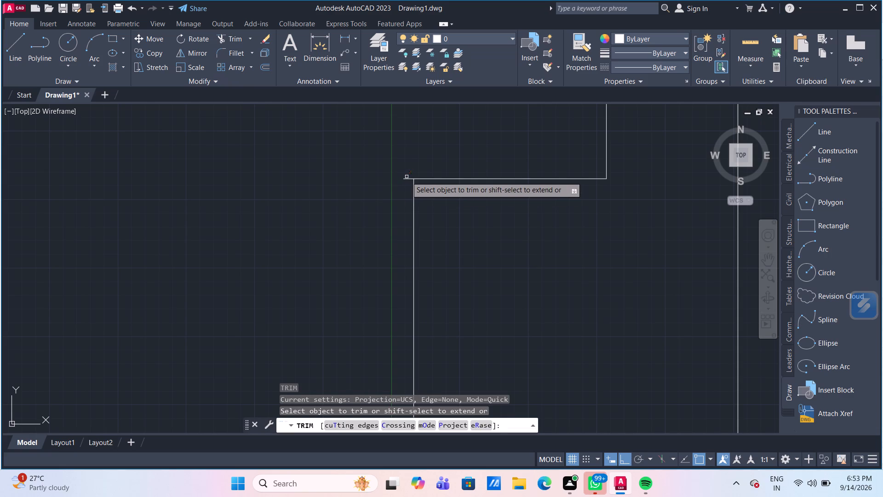
{"action": "left_click", "coordinate": [407, 177]}
{"action": "left_click", "coordinate": [407, 185]}
{"action": "scroll", "coordinate": [407, 185], "scroll_direction": "down", "scroll_amount": 3}
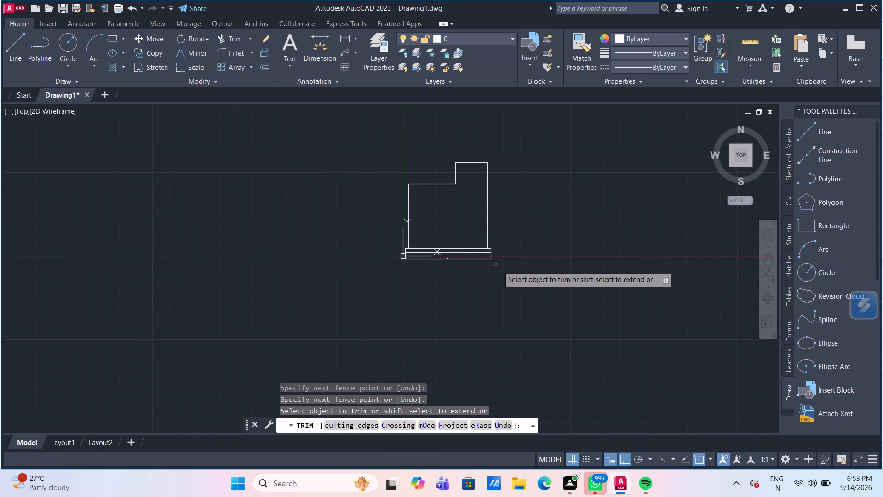
{"action": "key", "text": "Escape"}
Move the whole drawing, outline and base together, horizontally to the right, away from the origin.
{"action": "left_click_drag", "start_coordinate": [511, 274], "coordinate": [493, 255]}
{"action": "left_click", "coordinate": [400, 157]}
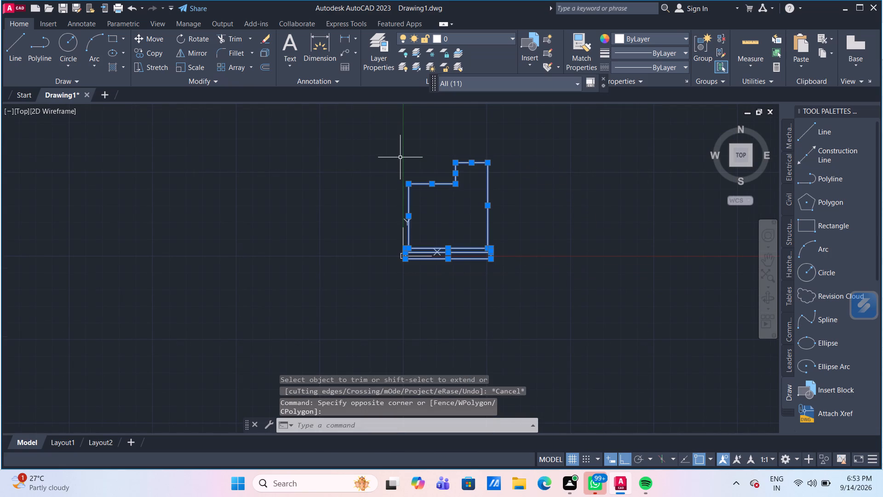
{"action": "key", "text": "m"}
{"action": "key", "text": "Return"}
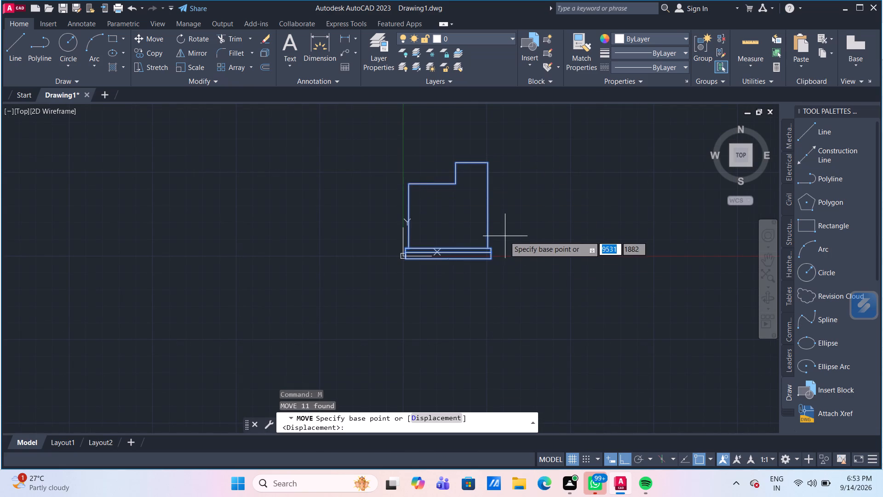
{"action": "left_click", "coordinate": [490, 246]}
{"action": "left_click", "coordinate": [539, 237]}
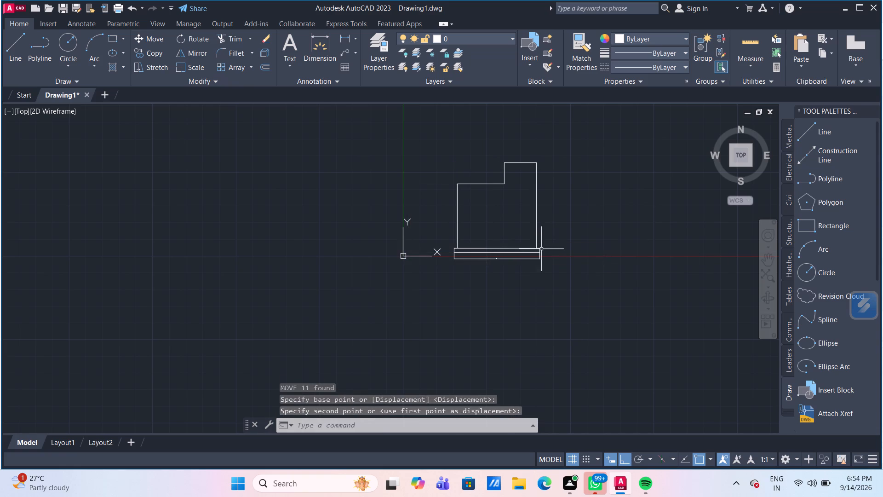
Move the whole drawing vertically upward by about 4600.
{"action": "left_click_drag", "start_coordinate": [558, 281], "coordinate": [545, 272]}
{"action": "left_click", "coordinate": [450, 155]}
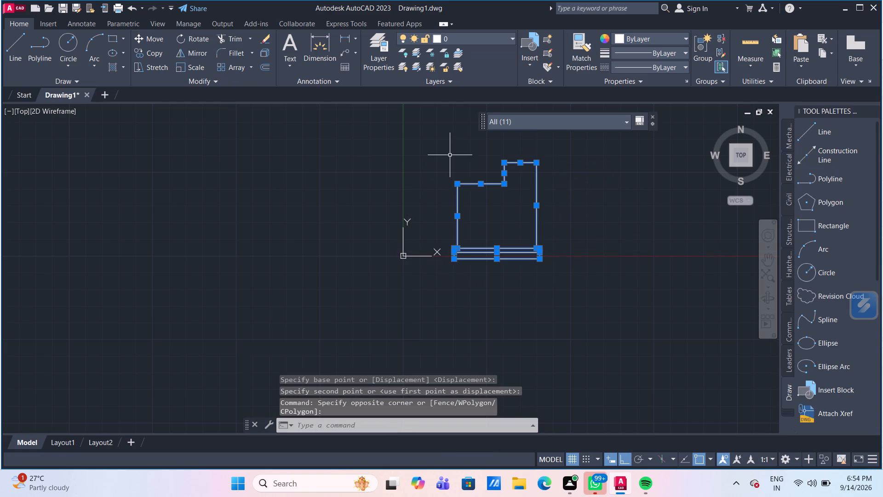
{"action": "key", "text": "m"}
{"action": "key", "text": "Return"}
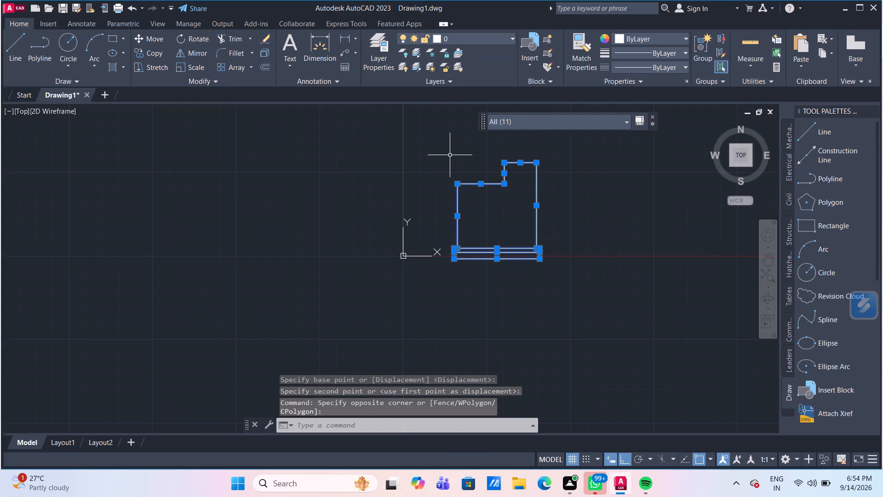
{"action": "left_click_drag", "start_coordinate": [453, 162], "coordinate": [453, 152]}
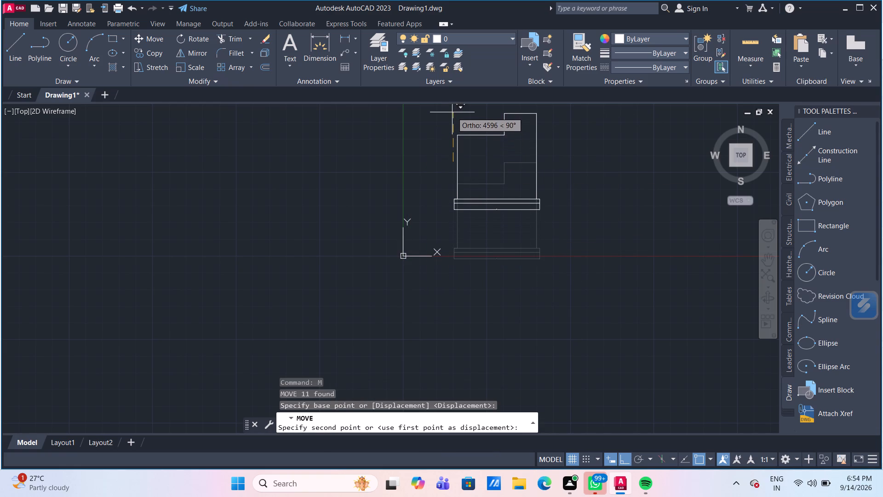
{"action": "left_click", "coordinate": [452, 112]}
Inspect the moved outline and the dimension beneath its base rectangle up close.
{"action": "scroll", "coordinate": [515, 166], "scroll_direction": "up", "scroll_amount": 2}
{"action": "middle_click_drag", "start_coordinate": [515, 166], "coordinate": [475, 255]}
{"action": "scroll", "coordinate": [482, 248], "scroll_direction": "down", "scroll_amount": 1}
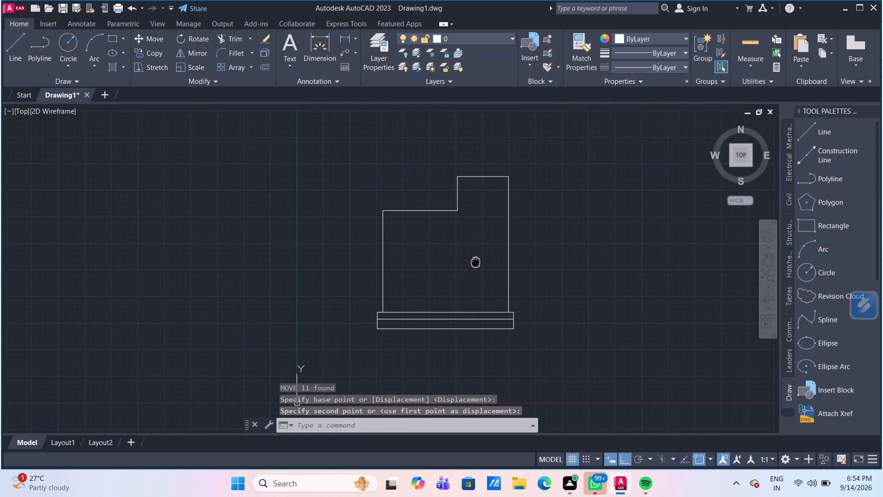
{"action": "middle_click_drag", "start_coordinate": [475, 255], "coordinate": [471, 246]}
{"action": "scroll", "coordinate": [463, 237], "scroll_direction": "up", "scroll_amount": 1}
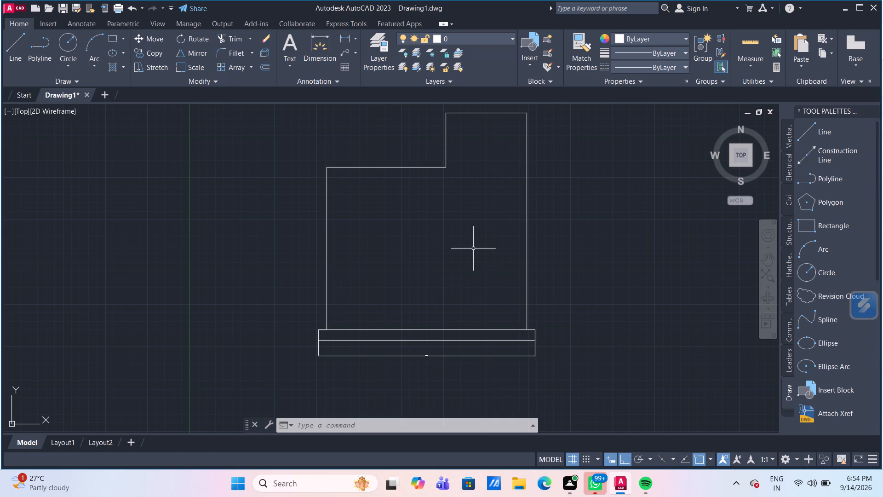
{"action": "scroll", "coordinate": [473, 248], "scroll_direction": "down", "scroll_amount": 1}
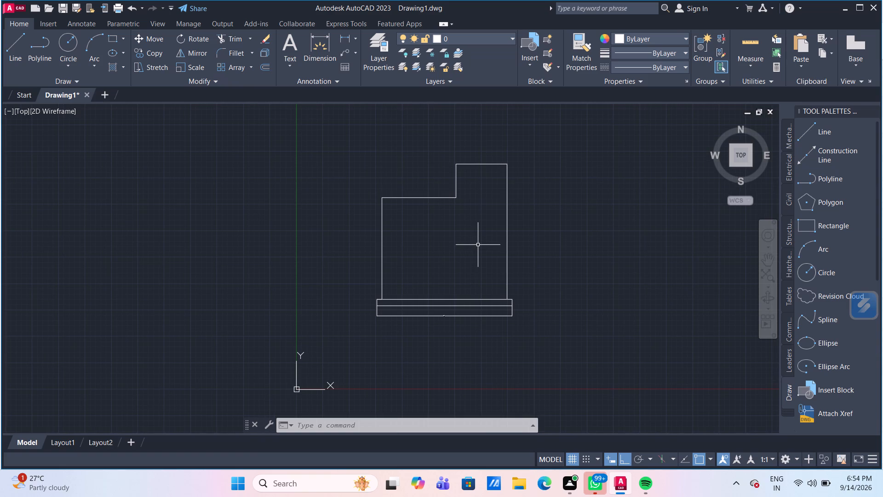
{"action": "middle_click_drag", "start_coordinate": [478, 245], "coordinate": [466, 242]}
{"action": "scroll", "coordinate": [430, 308], "scroll_direction": "up", "scroll_amount": 1}
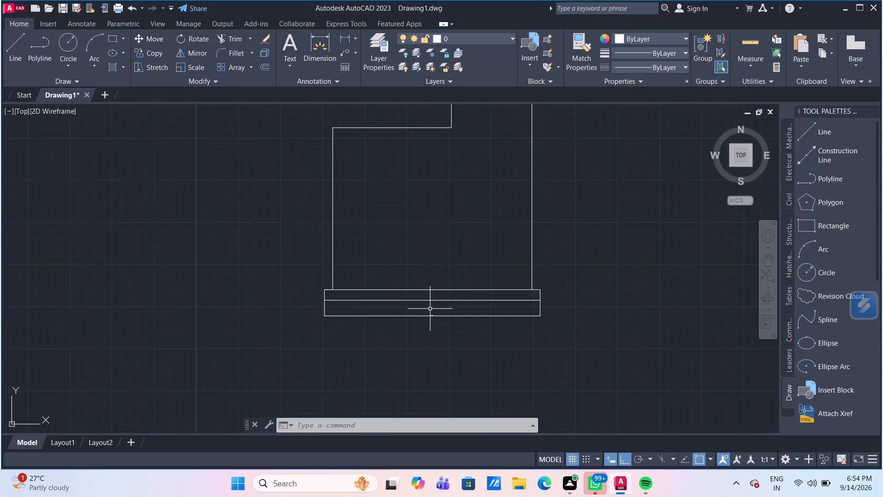
{"action": "scroll", "coordinate": [430, 309], "scroll_direction": "up", "scroll_amount": 2}
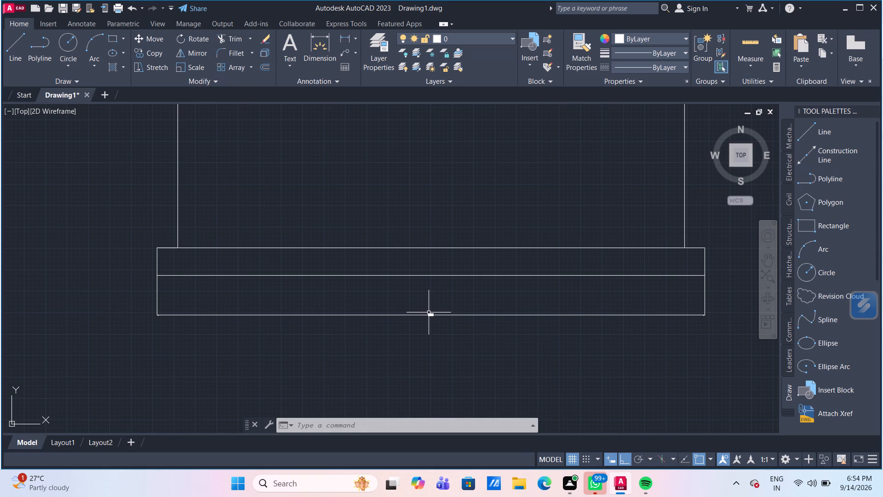
{"action": "scroll", "coordinate": [437, 319], "scroll_direction": "up", "scroll_amount": 3}
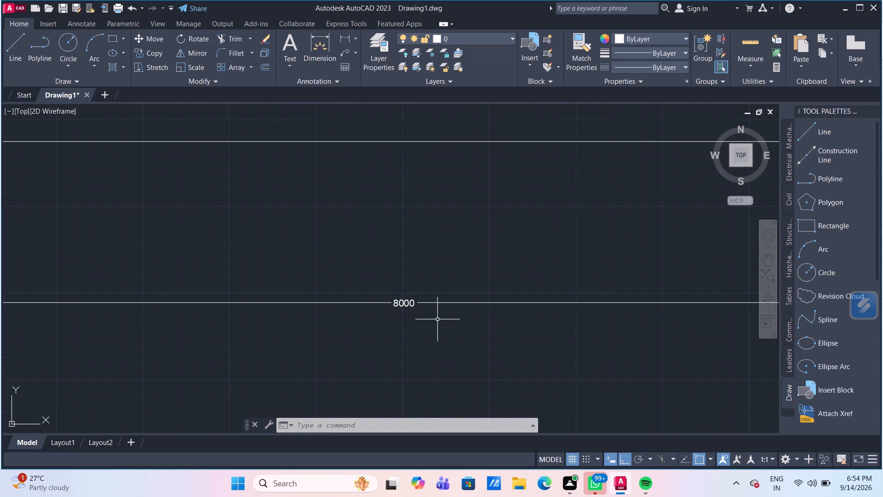
{"action": "scroll", "coordinate": [437, 319], "scroll_direction": "down", "scroll_amount": 6}
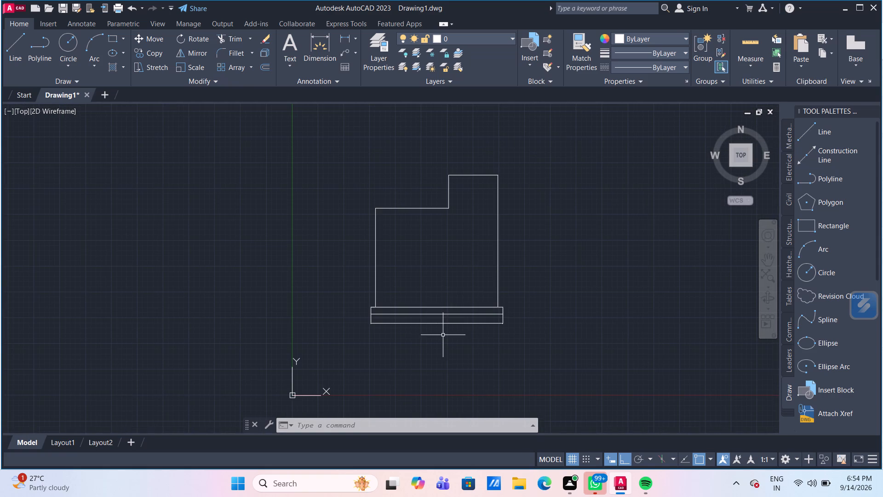
{"action": "middle_click_drag", "start_coordinate": [450, 336], "coordinate": [411, 330]}
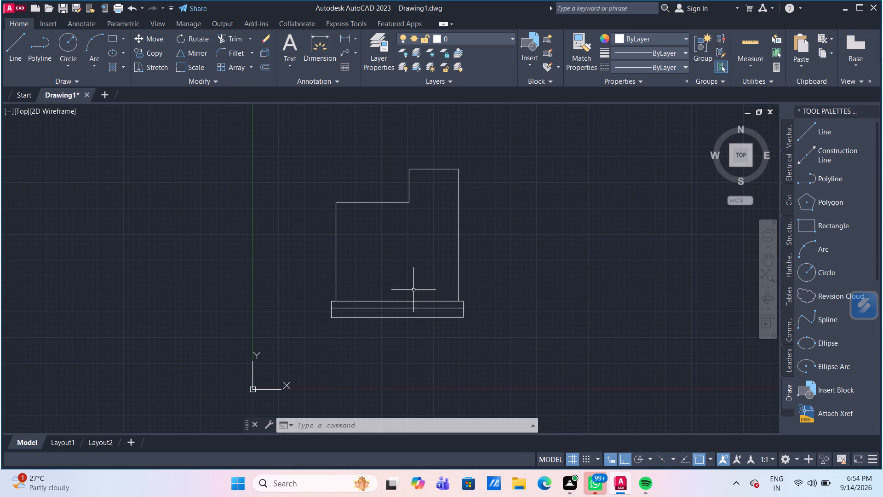
Delete the 8000 dimension beneath the base rectangle.
{"action": "scroll", "coordinate": [415, 251], "scroll_direction": "up", "scroll_amount": 1}
{"action": "middle_click_drag", "start_coordinate": [415, 252], "coordinate": [399, 266]}
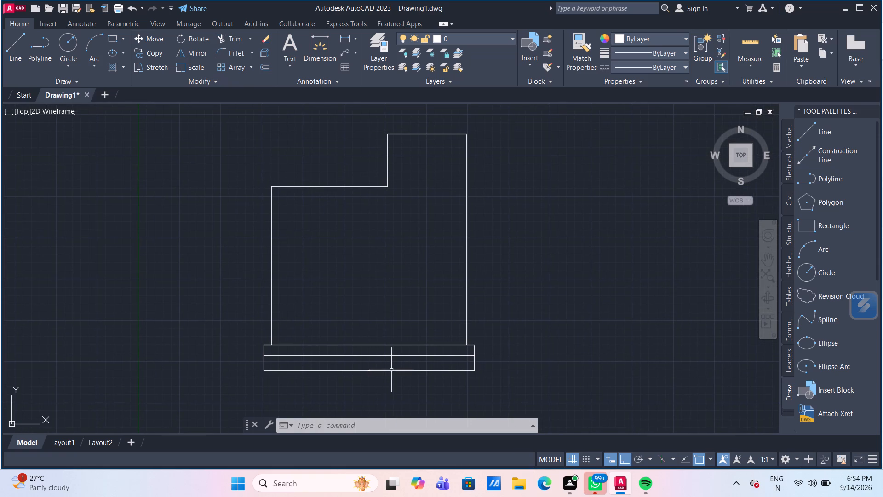
{"action": "left_click", "coordinate": [391, 372]}
{"action": "key", "text": "Delete"}
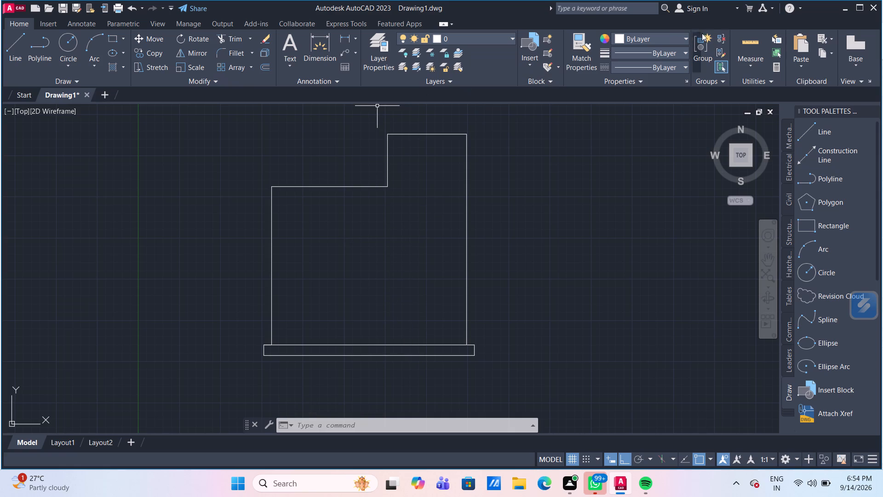
Measure the outline's tall vertical edge with the quick measure tool.
{"action": "left_click_drag", "start_coordinate": [753, 49], "coordinate": [749, 52]}
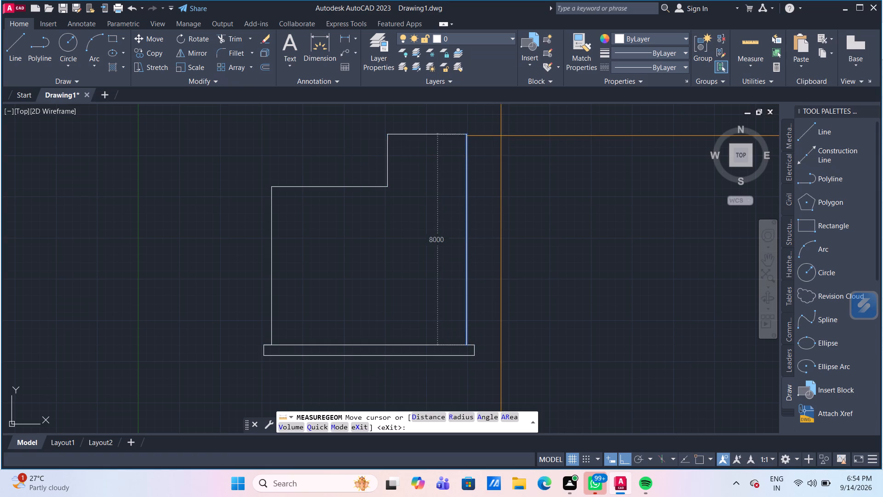
{"action": "key", "text": "Escape"}
Offset the outline's tall vertical edge, the short vertical of the step, and the top edge inward by 500 each.
{"action": "key", "text": "o"}
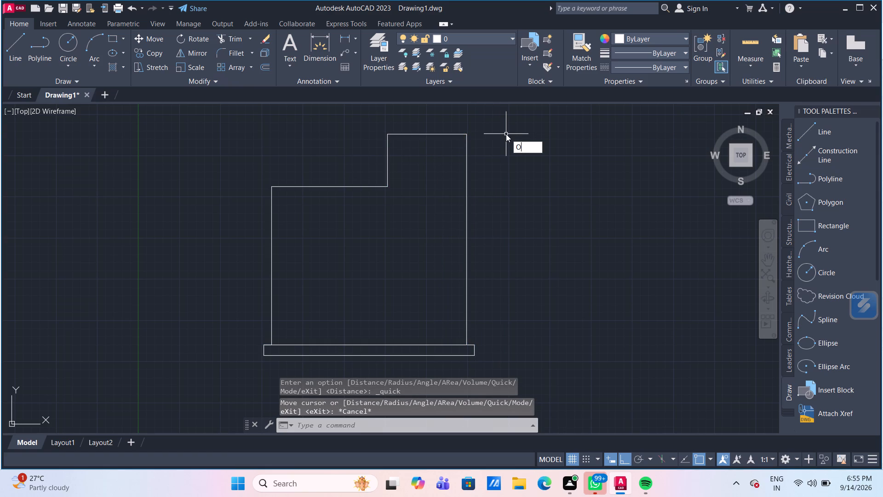
{"action": "key", "text": "f"}
{"action": "key", "text": "Return"}
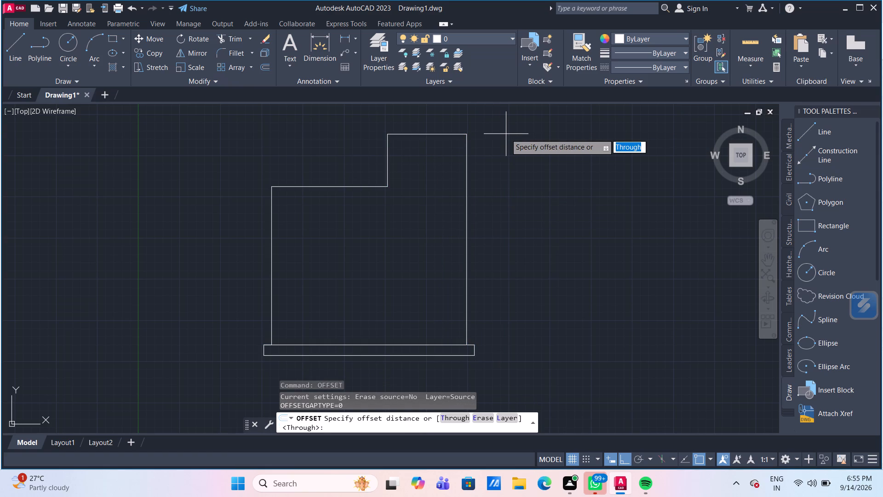
{"action": "key", "text": "Return"}
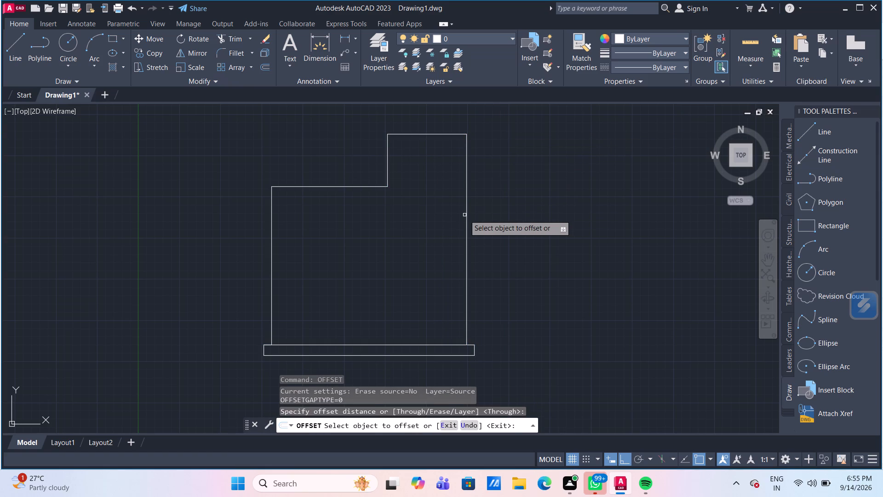
{"action": "left_click", "coordinate": [464, 215]}
{"action": "left_click_drag", "start_coordinate": [468, 215], "coordinate": [464, 214]}
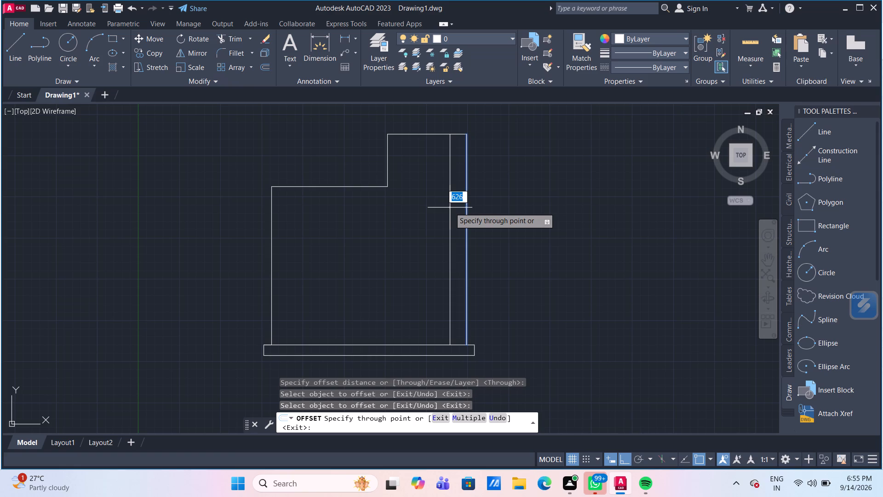
{"action": "type", "text": "500"}
{"action": "key", "text": "Return"}
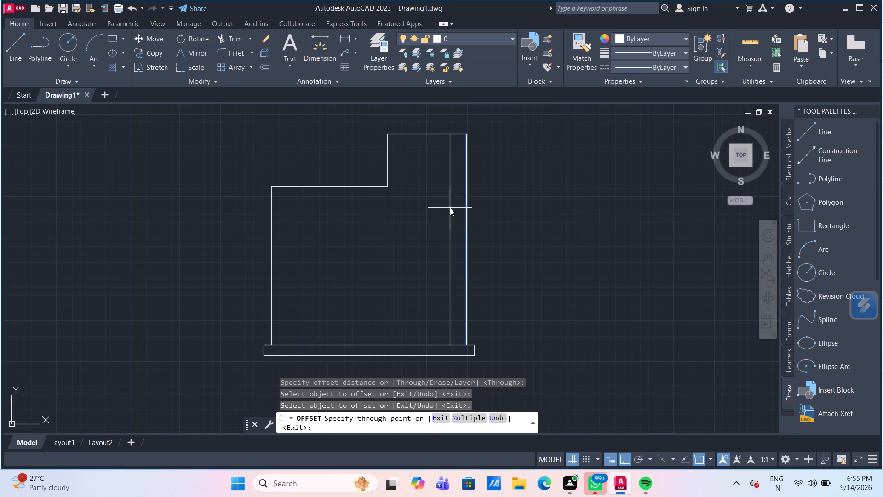
{"action": "left_click", "coordinate": [387, 162]}
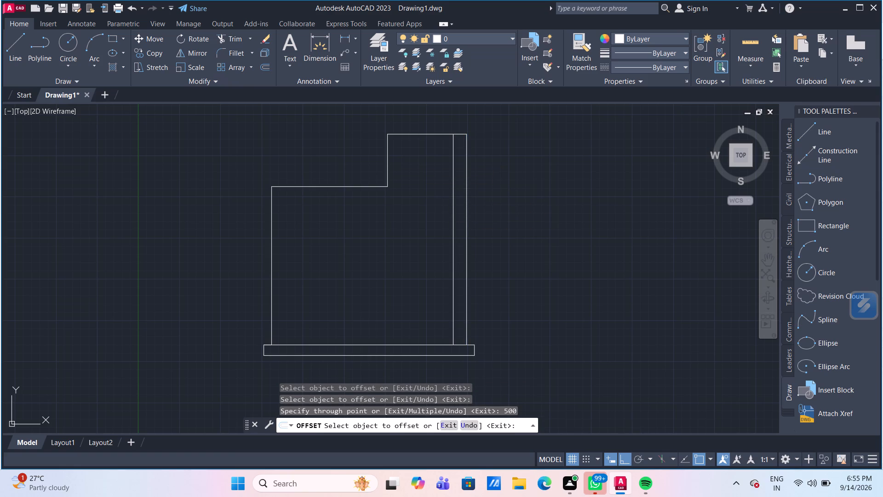
{"action": "type", "text": "500"}
{"action": "key", "text": "Return"}
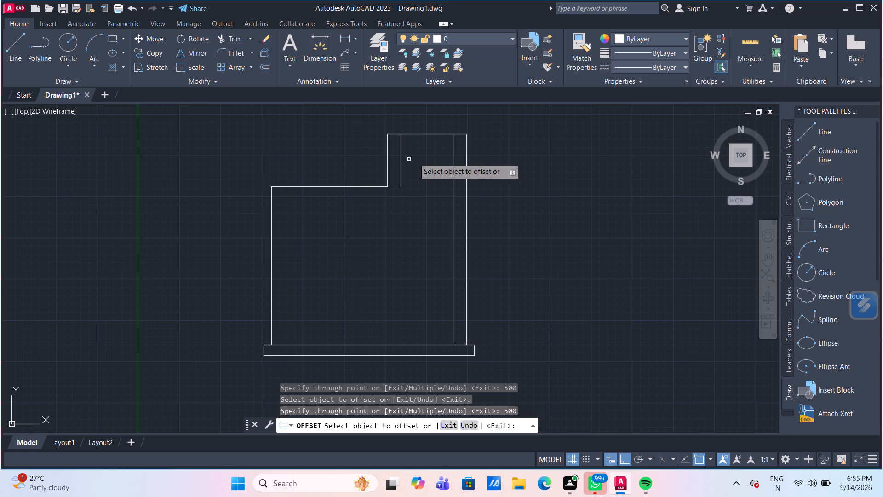
{"action": "left_click", "coordinate": [427, 133]}
{"action": "type", "text": "500"}
{"action": "key", "text": "Return"}
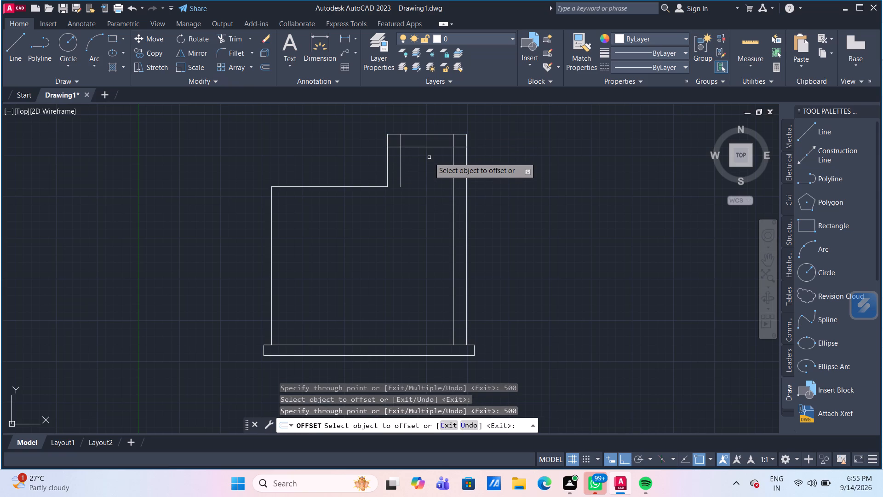
{"action": "key", "text": "Escape"}
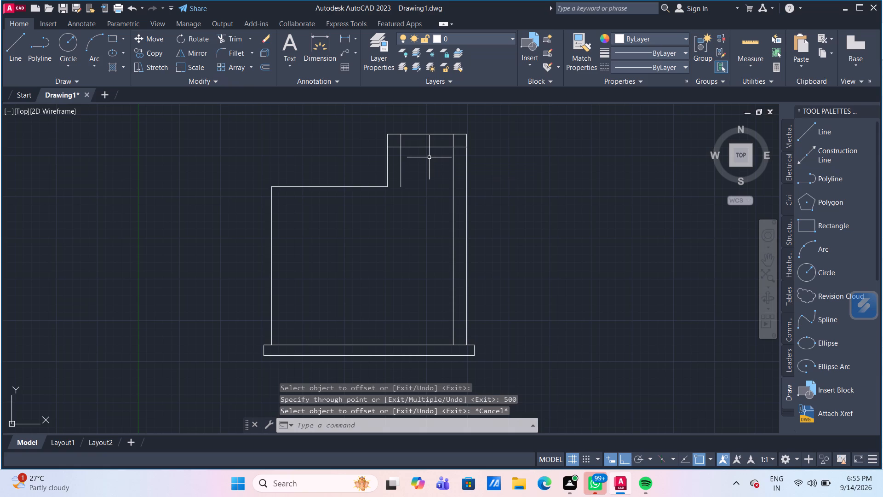
Extend the inner offset of the step's short vertical down to the base rectangle.
{"action": "type", "text": "EX"}
{"action": "key", "text": "Return"}
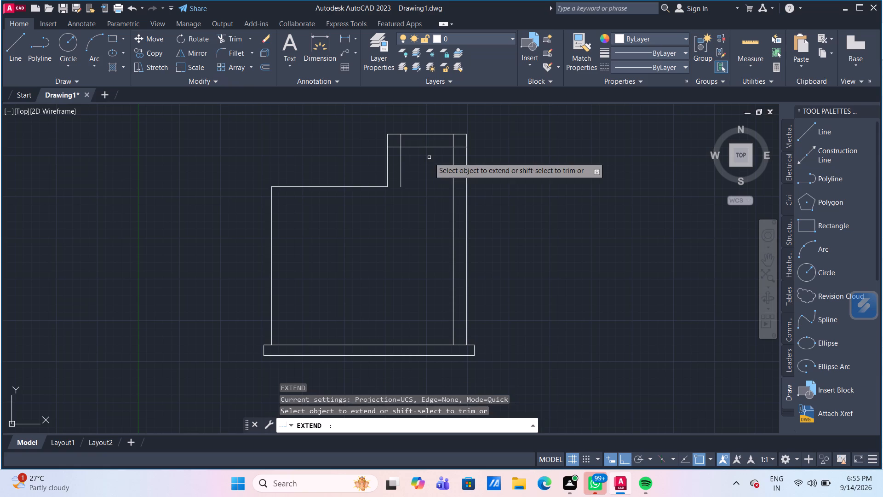
{"action": "left_click", "coordinate": [401, 177]}
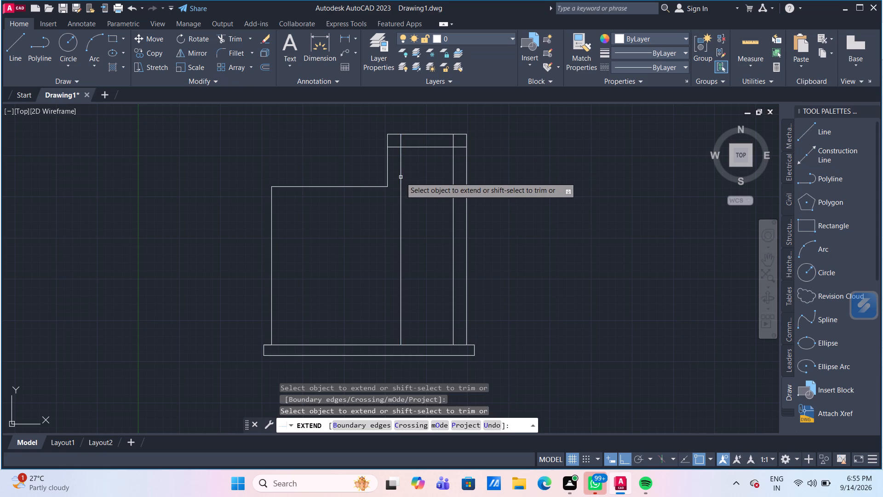
{"action": "key", "text": "Escape"}
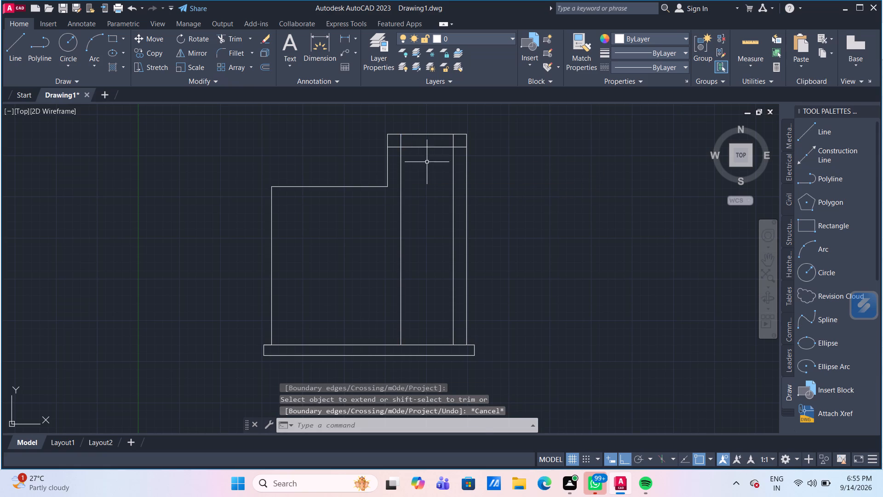
Trim the overlapping ends of the three inner offset lines at both top corners of the tall section.
{"action": "scroll", "coordinate": [433, 166], "scroll_direction": "up", "scroll_amount": 1}
{"action": "middle_click_drag", "start_coordinate": [433, 166], "coordinate": [434, 193]}
{"action": "scroll", "coordinate": [434, 193], "scroll_direction": "up", "scroll_amount": 1}
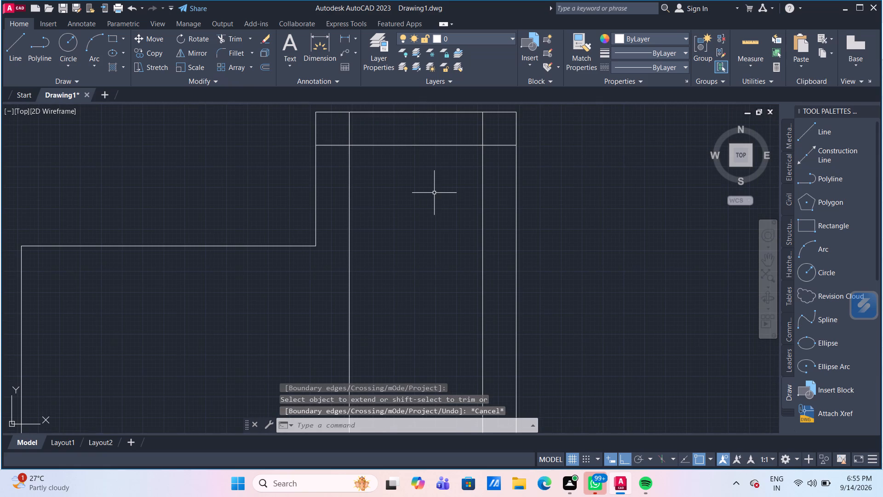
{"action": "type", "text": "TR"}
{"action": "key", "text": "Return"}
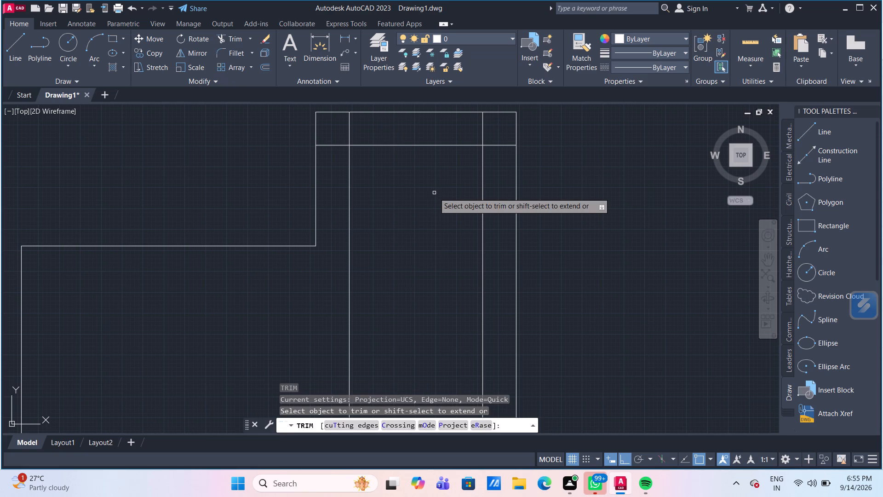
{"action": "left_click", "coordinate": [503, 146]}
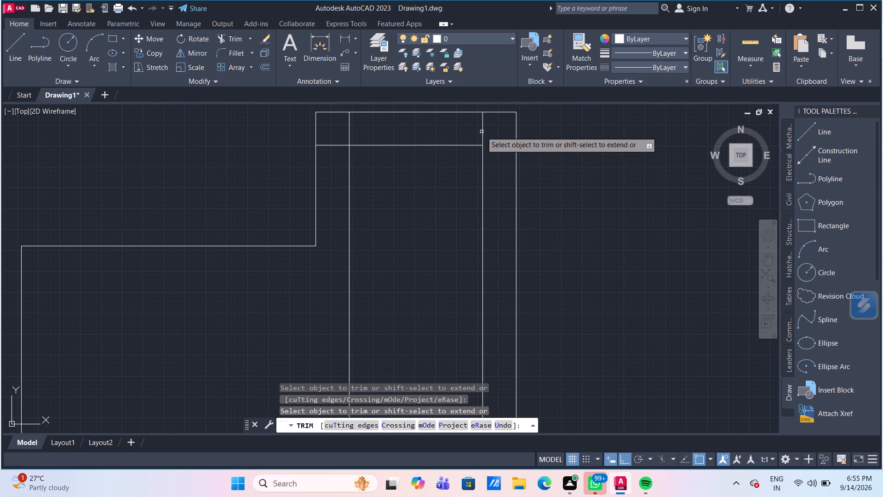
{"action": "left_click", "coordinate": [482, 132]}
{"action": "left_click", "coordinate": [350, 131]}
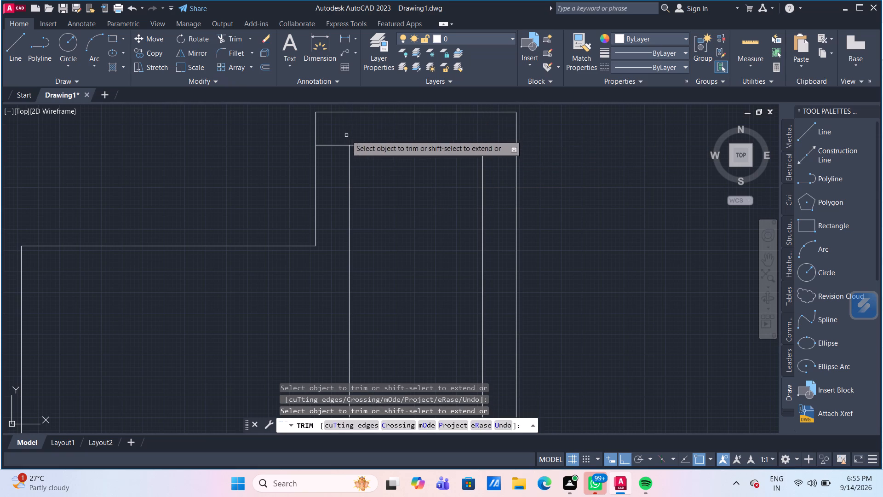
{"action": "left_click", "coordinate": [336, 145]}
{"action": "scroll", "coordinate": [395, 228], "scroll_direction": "down", "scroll_amount": 3}
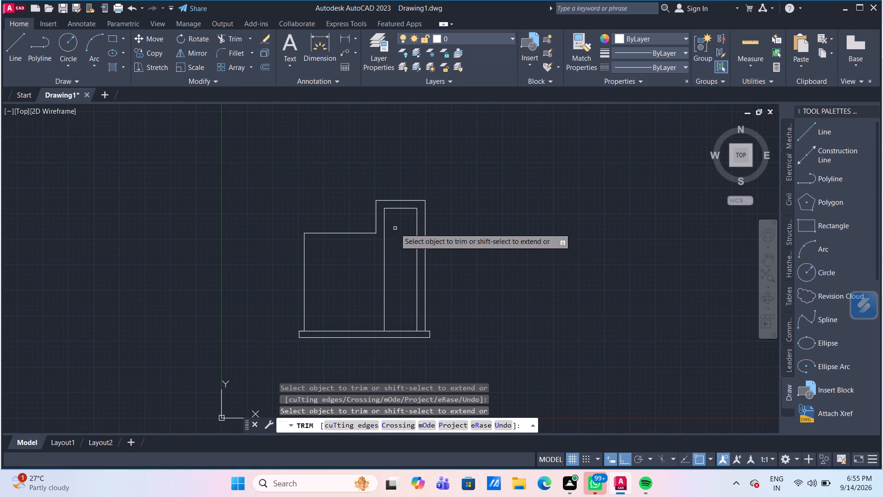
{"action": "middle_click_drag", "start_coordinate": [456, 291], "coordinate": [446, 245]}
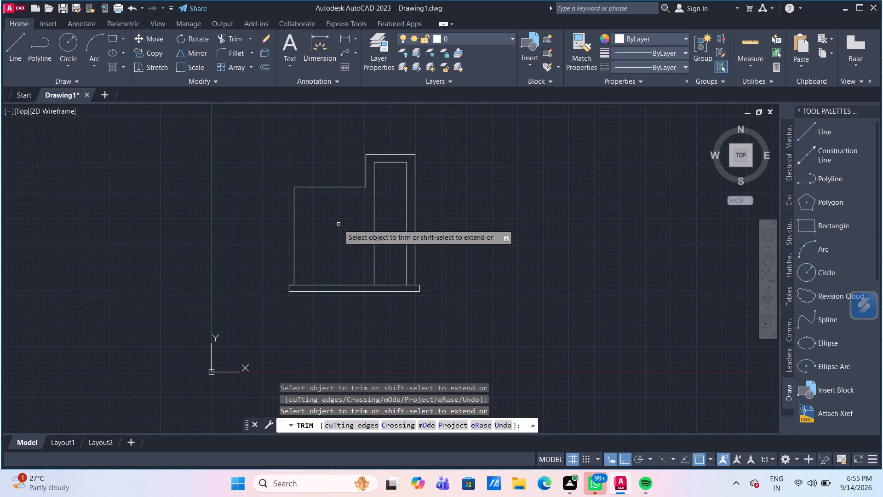
{"action": "key", "text": "Escape"}
Offset the lower section's left vertical edge inward by 3000.
{"action": "scroll", "coordinate": [338, 224], "scroll_direction": "up", "scroll_amount": 1}
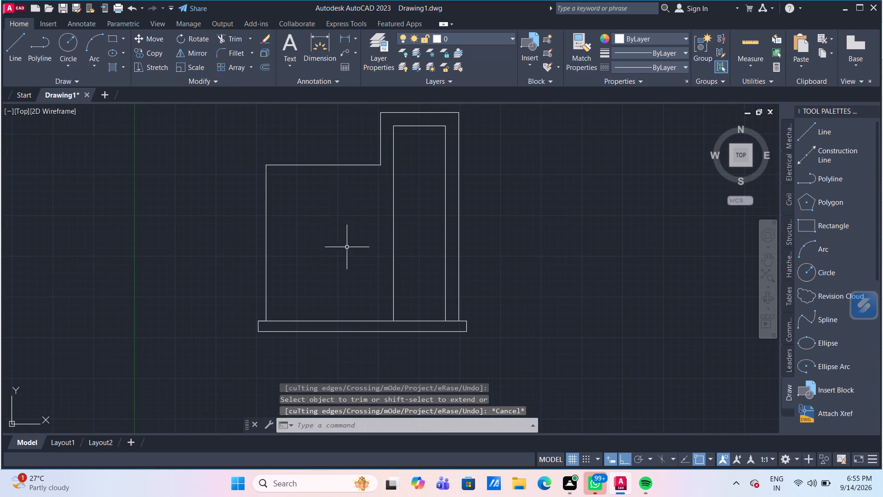
{"action": "left_click", "coordinate": [17, 47]}
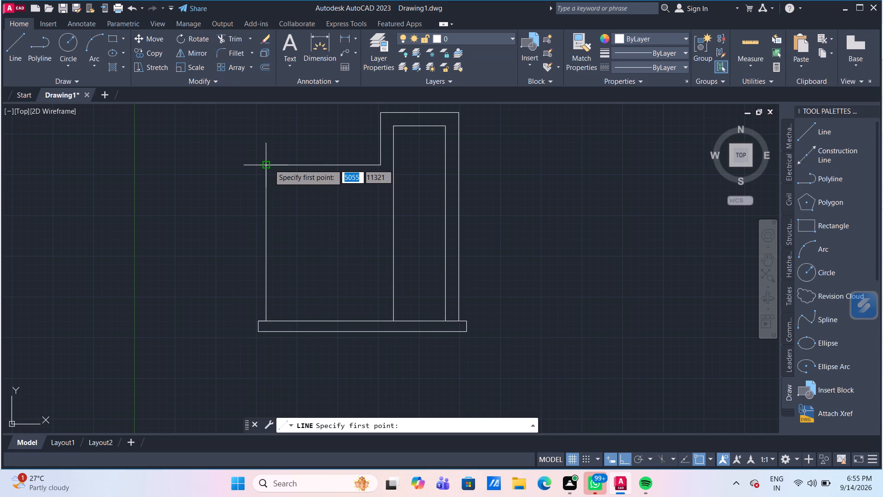
{"action": "key", "text": "Escape"}
{"action": "key", "text": "o"}
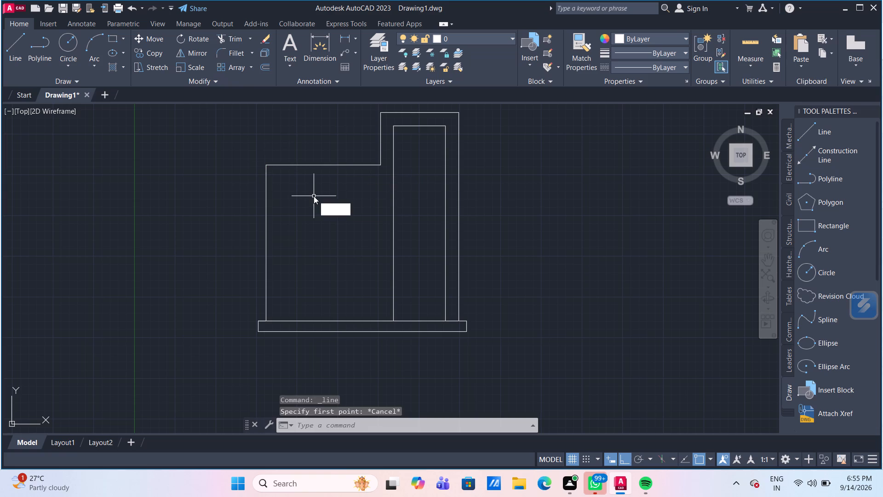
{"action": "key", "text": "Return"}
{"action": "key", "text": "Return"}
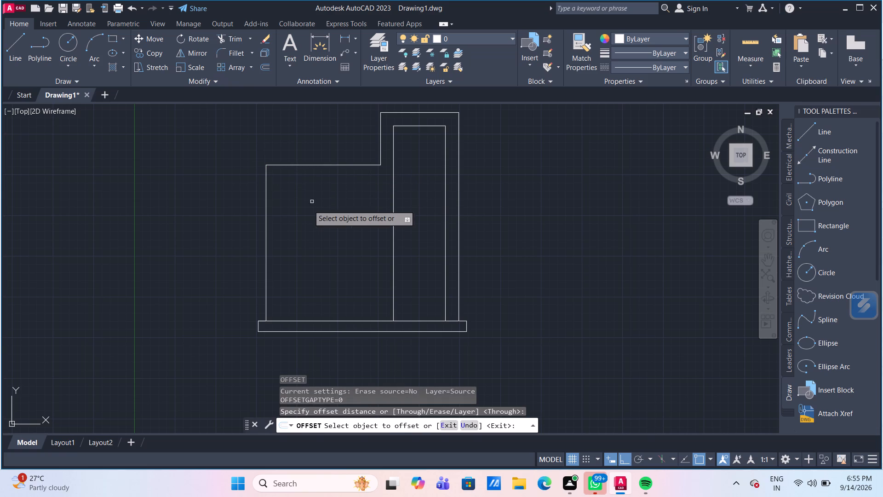
{"action": "left_click", "coordinate": [265, 228]}
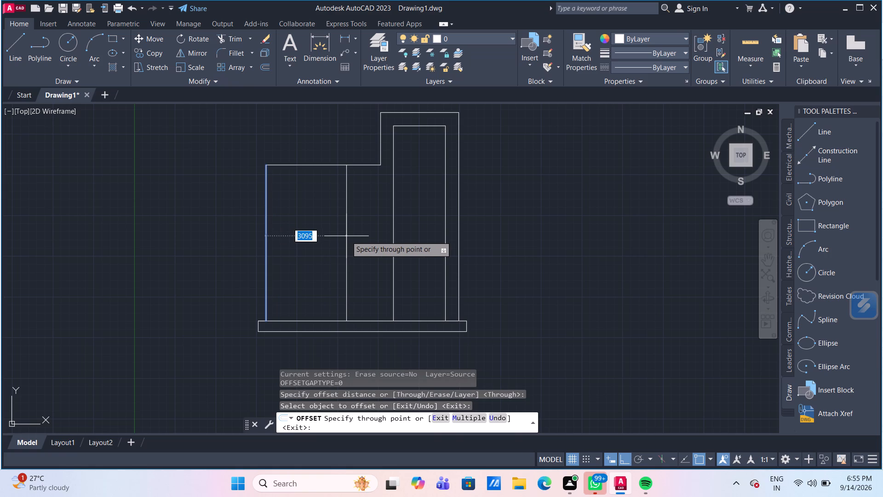
{"action": "key", "text": "3"}
{"action": "type", "text": "00"}
{"action": "key", "text": "0"}
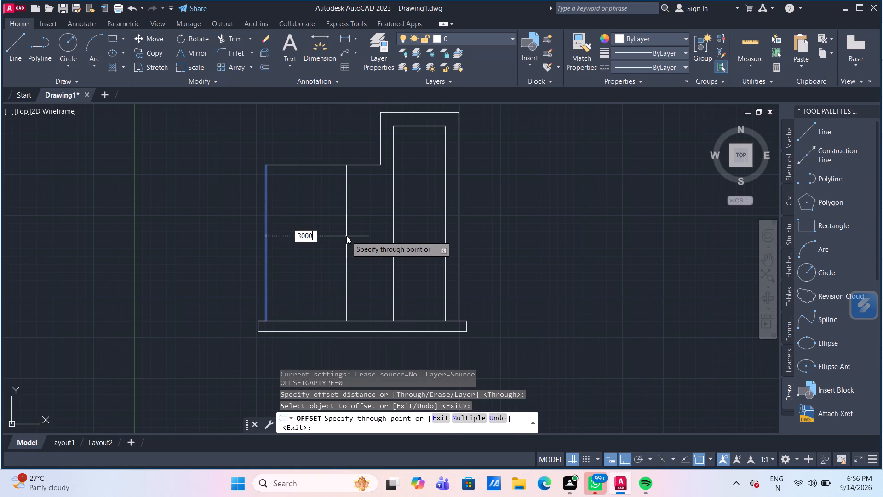
{"action": "key", "text": "Return"}
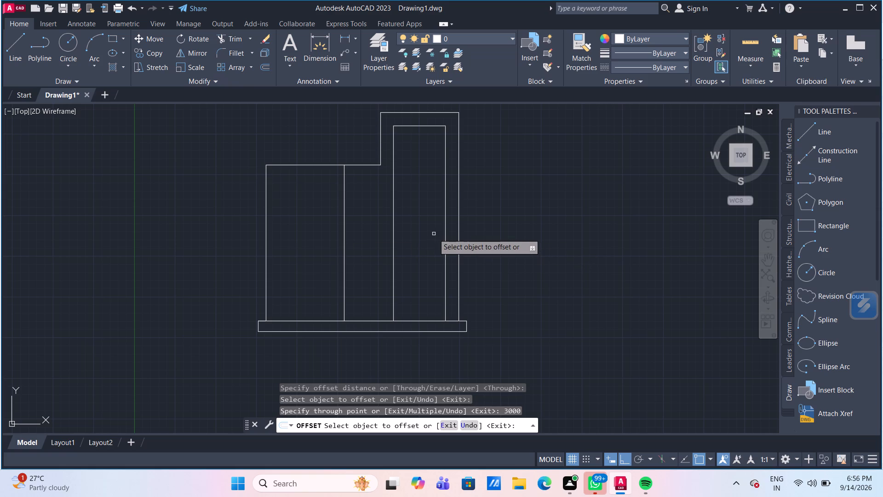
{"action": "key", "text": "Escape"}
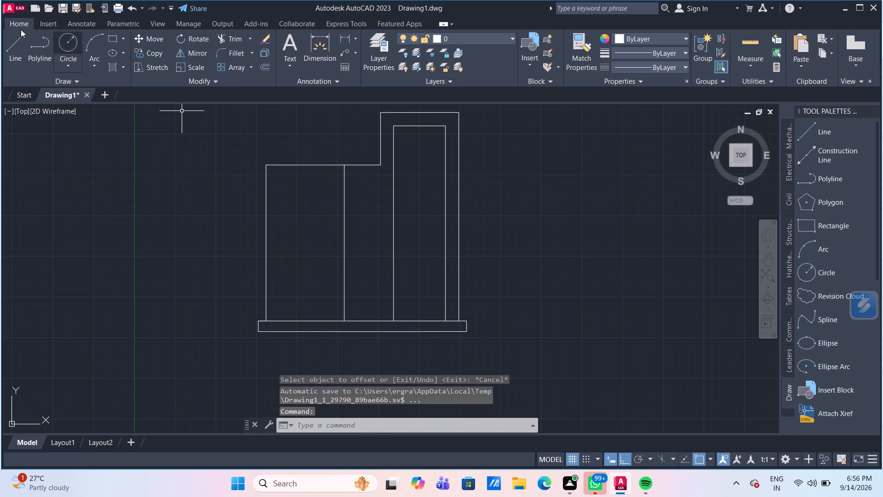
Draw a vertical line from the step's inner corner down to the top of the base rectangle.
{"action": "left_click", "coordinate": [17, 39]}
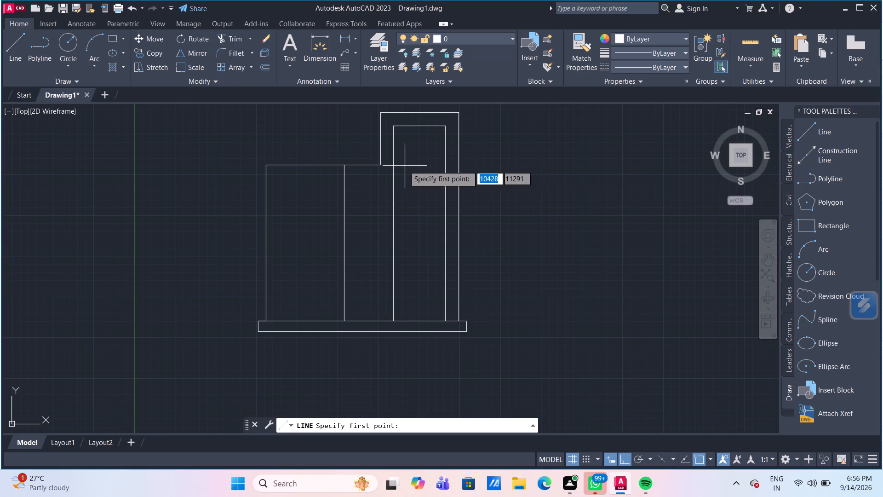
{"action": "left_click", "coordinate": [380, 162]}
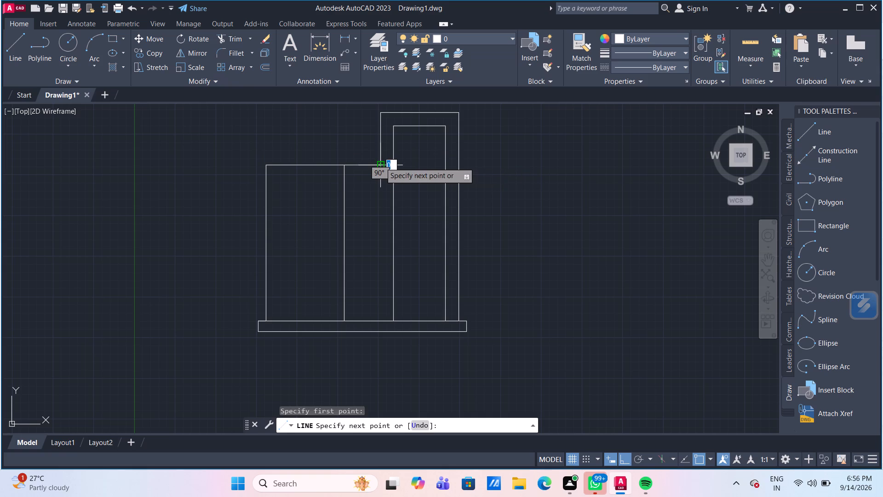
{"action": "left_click", "coordinate": [379, 319]}
{"action": "key", "text": "Escape"}
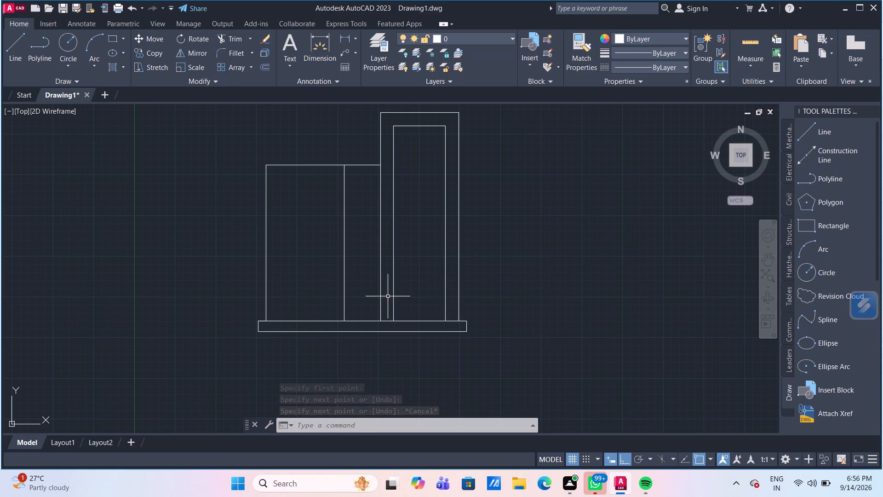
Stretch the lower section's left edge, its inner vertical and the base rectangle's left end outward to the left by 1000.
{"action": "scroll", "coordinate": [388, 296], "scroll_direction": "down", "scroll_amount": 1}
{"action": "scroll", "coordinate": [332, 308], "scroll_direction": "up", "scroll_amount": 1}
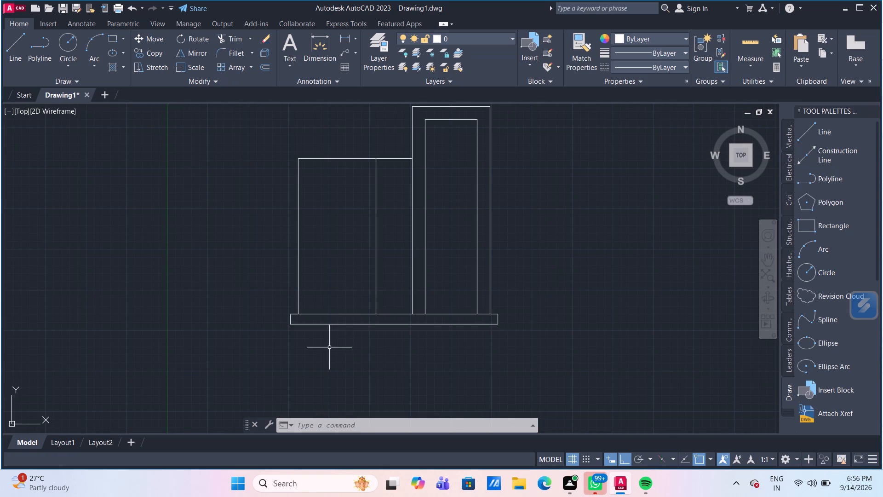
{"action": "left_click", "coordinate": [396, 380]}
{"action": "left_click", "coordinate": [281, 135]}
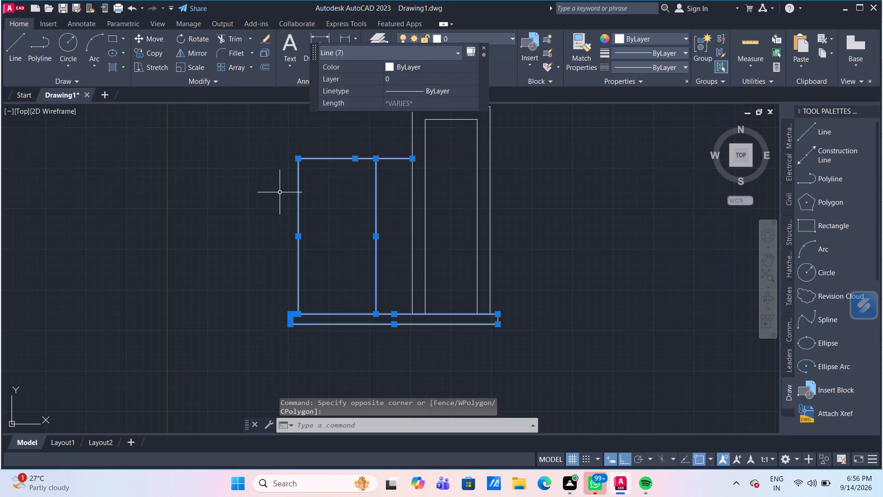
{"action": "left_click", "coordinate": [144, 67]}
{"action": "left_click", "coordinate": [291, 314]}
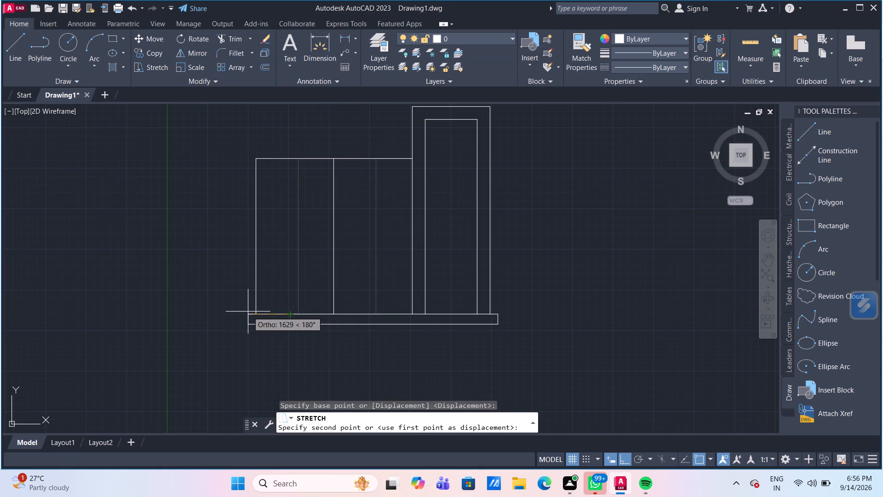
{"action": "type", "text": "100"}
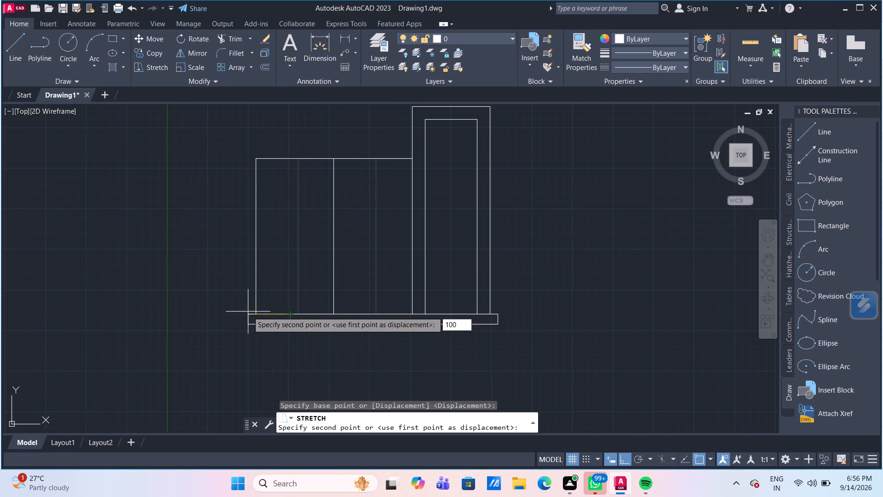
{"action": "key", "text": "0"}
{"action": "key", "text": "Return"}
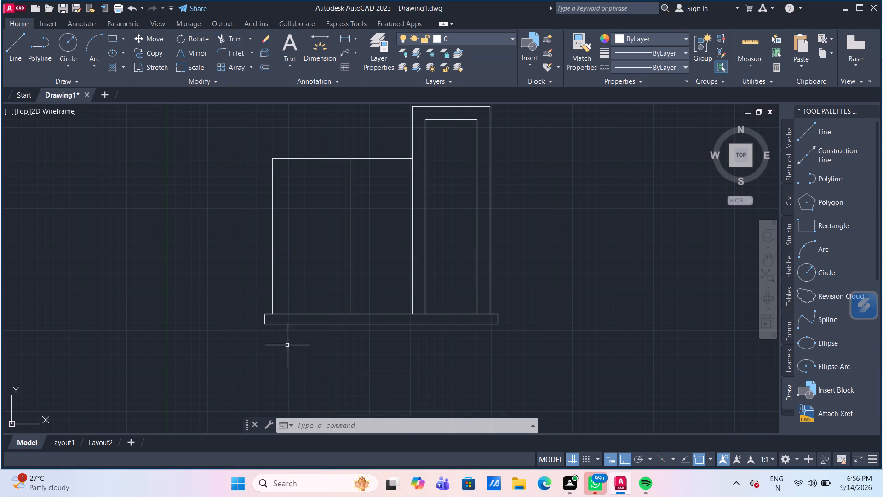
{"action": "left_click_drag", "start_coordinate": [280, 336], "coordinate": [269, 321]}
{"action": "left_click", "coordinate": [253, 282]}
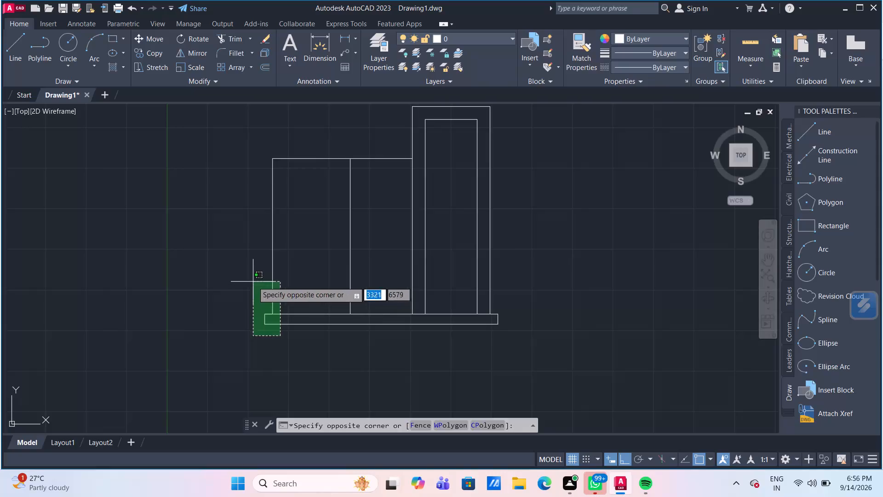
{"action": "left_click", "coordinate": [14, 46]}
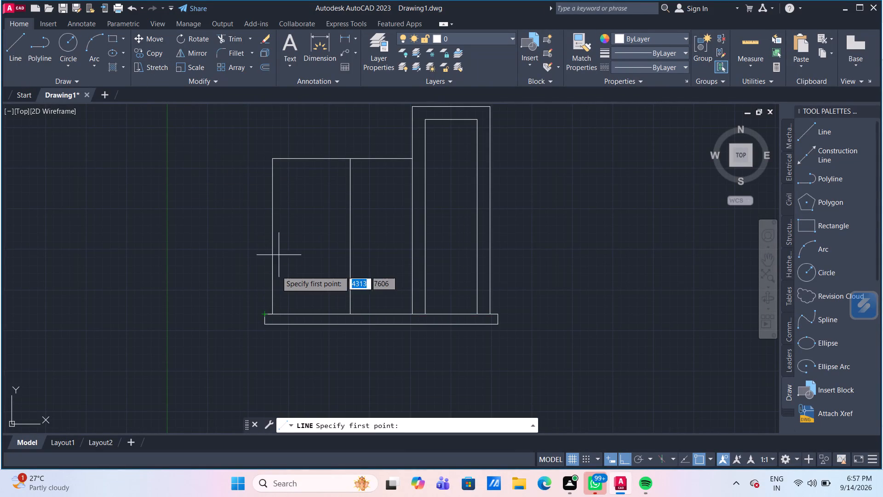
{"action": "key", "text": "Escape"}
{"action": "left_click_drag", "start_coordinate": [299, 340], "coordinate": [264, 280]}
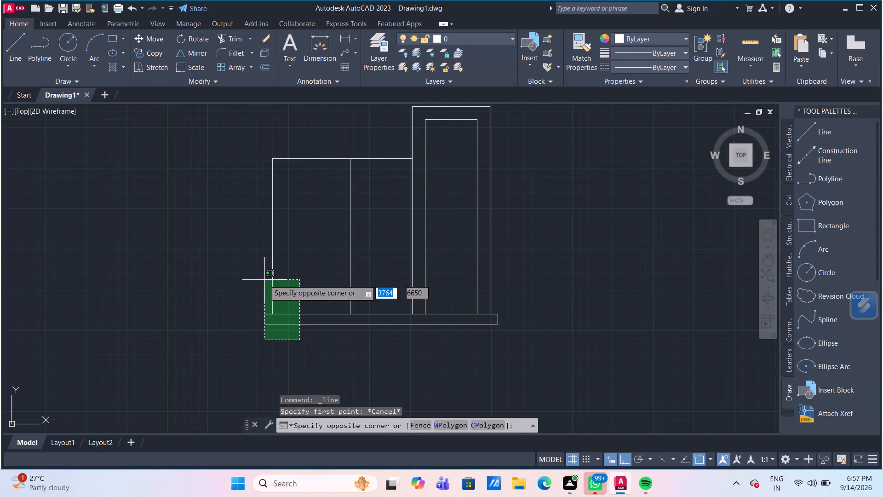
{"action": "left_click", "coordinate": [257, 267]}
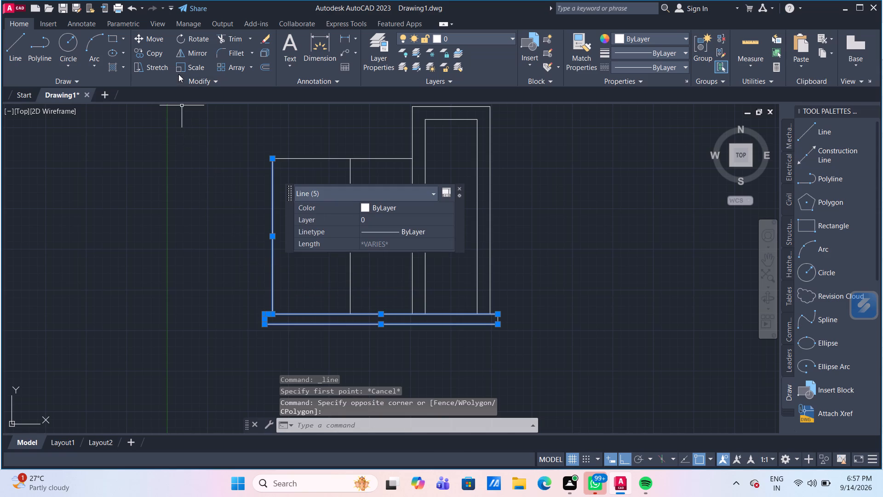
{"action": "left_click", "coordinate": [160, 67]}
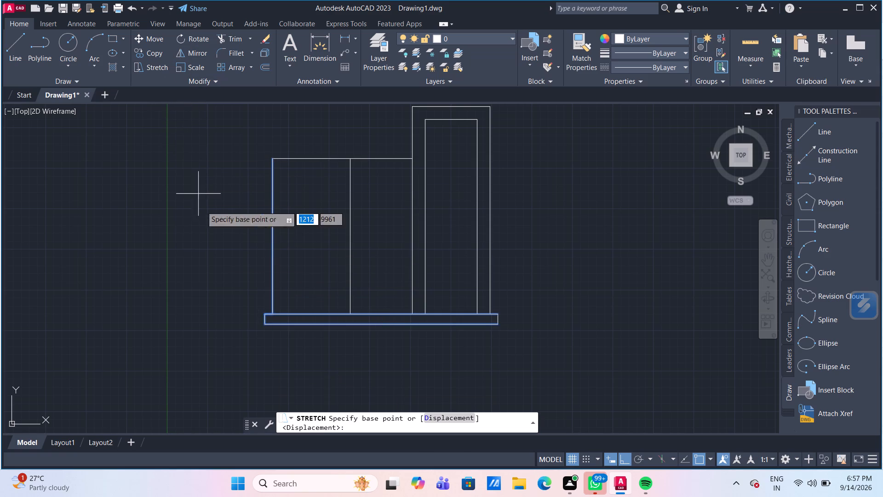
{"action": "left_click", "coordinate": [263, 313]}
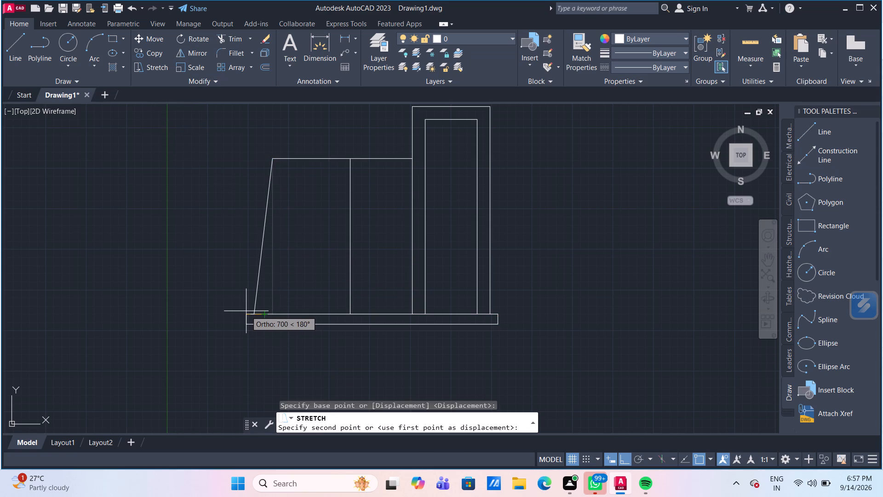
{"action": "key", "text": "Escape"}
Stretch the lower section's left edge and the base rectangle's left end outward to the left by 1000, leaving the inner vertical in place.
{"action": "left_click_drag", "start_coordinate": [279, 351], "coordinate": [275, 339]}
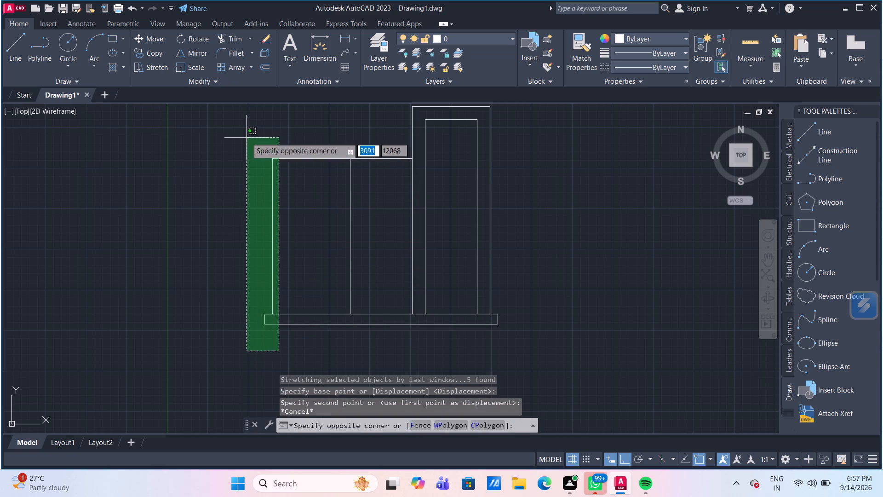
{"action": "left_click", "coordinate": [246, 136]}
{"action": "left_click", "coordinate": [151, 65]}
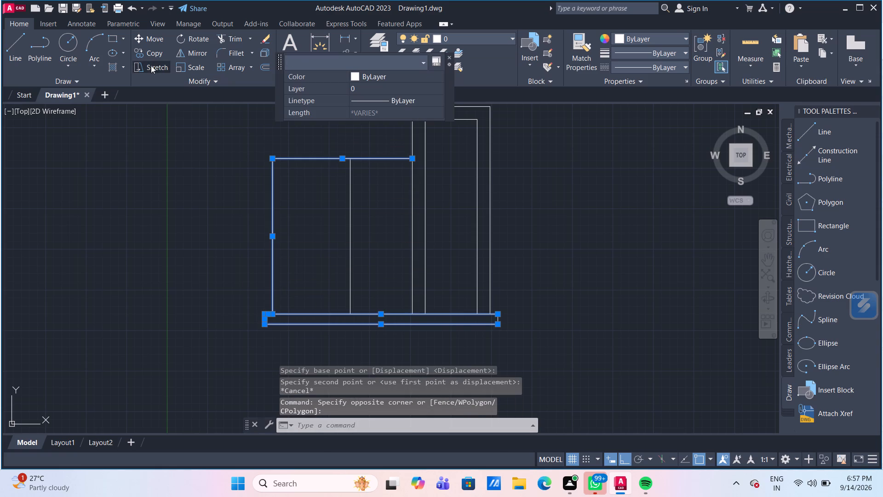
{"action": "left_click", "coordinate": [263, 316]}
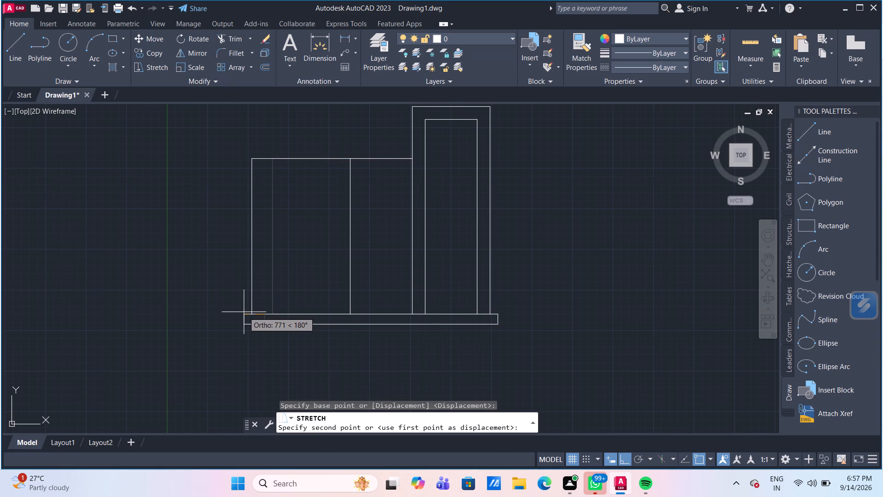
{"action": "type", "text": "1000"}
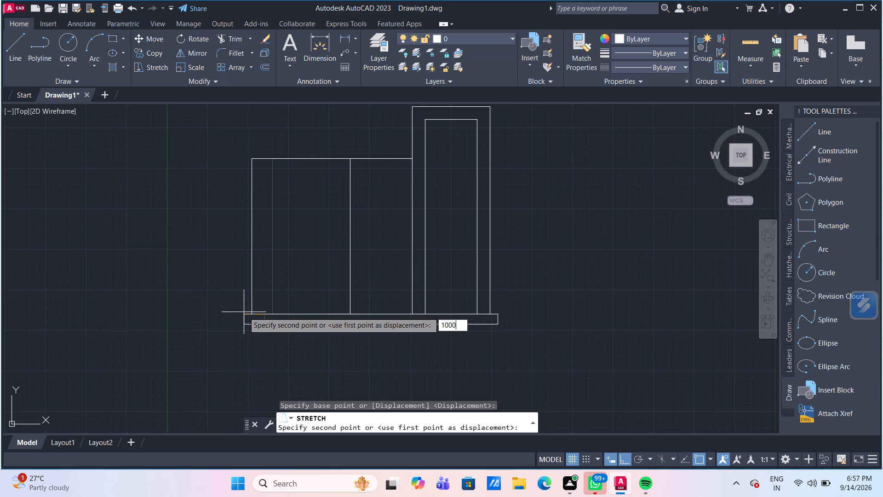
{"action": "key", "text": "Return"}
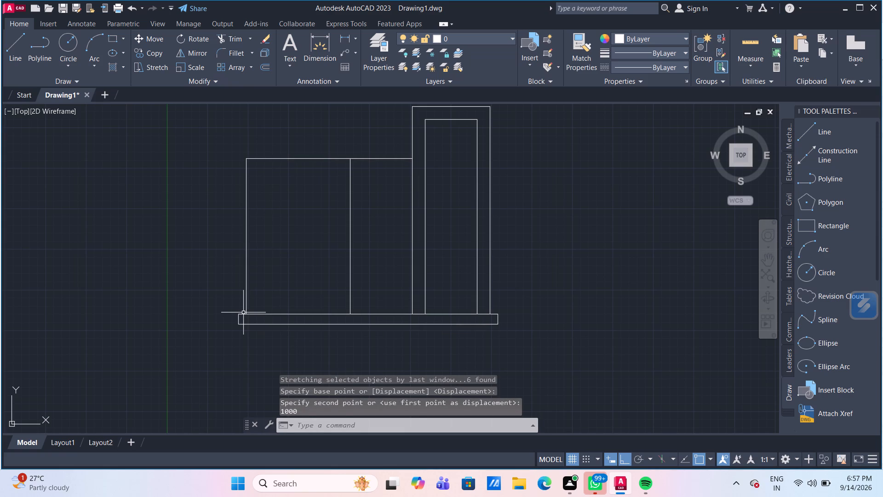
{"action": "key", "text": "Escape"}
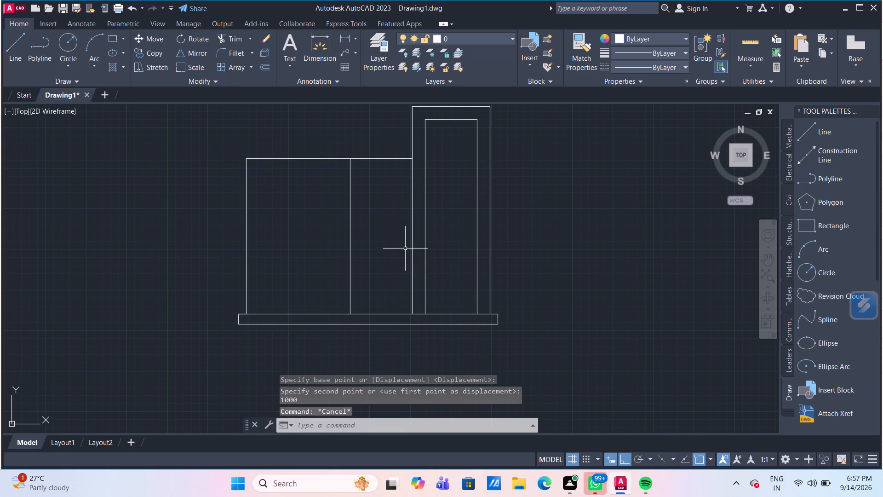
Path-array the tall section's inner top line down along its inner left vertical with 300 between items.
{"action": "middle_click_drag", "start_coordinate": [401, 257], "coordinate": [395, 273]}
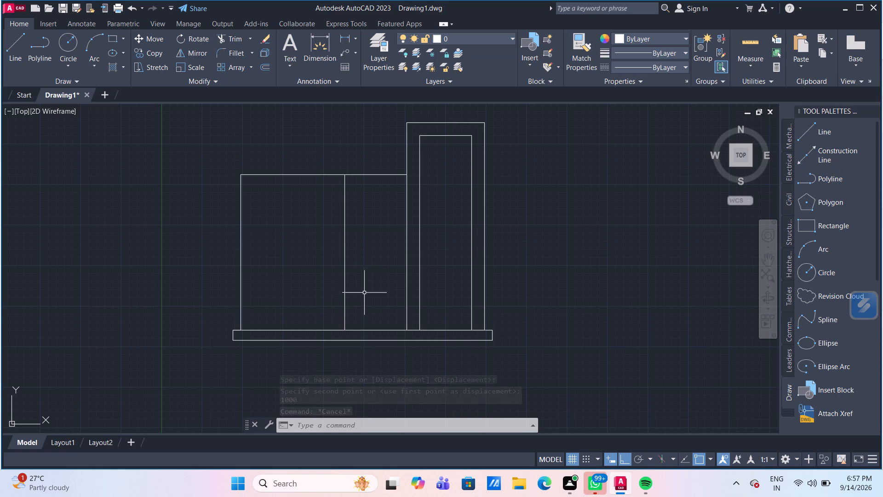
{"action": "scroll", "coordinate": [364, 296], "scroll_direction": "up", "scroll_amount": 1}
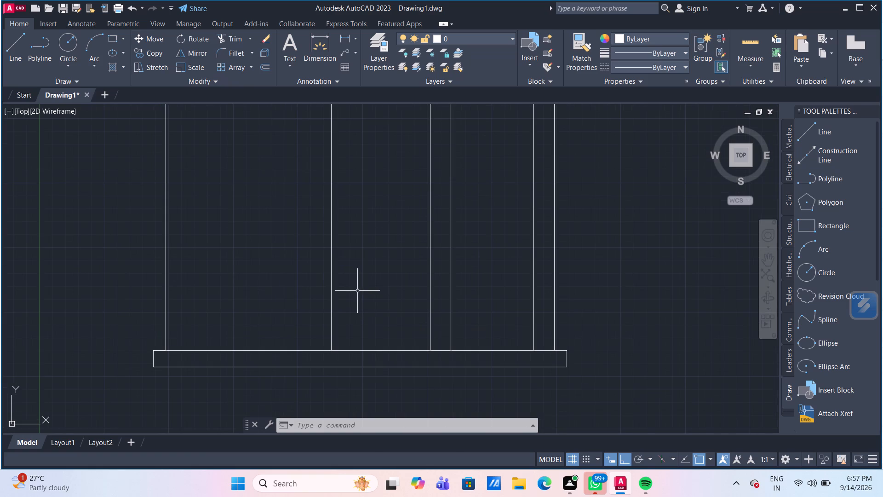
{"action": "middle_click_drag", "start_coordinate": [522, 284], "coordinate": [510, 298]}
{"action": "scroll", "coordinate": [468, 282], "scroll_direction": "down", "scroll_amount": 2}
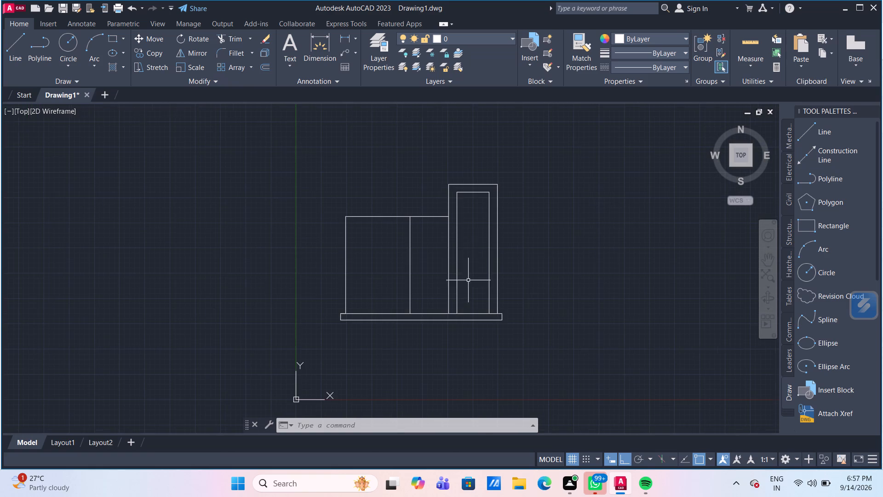
{"action": "scroll", "coordinate": [470, 255], "scroll_direction": "up", "scroll_amount": 1}
{"action": "middle_click_drag", "start_coordinate": [470, 255], "coordinate": [419, 254]}
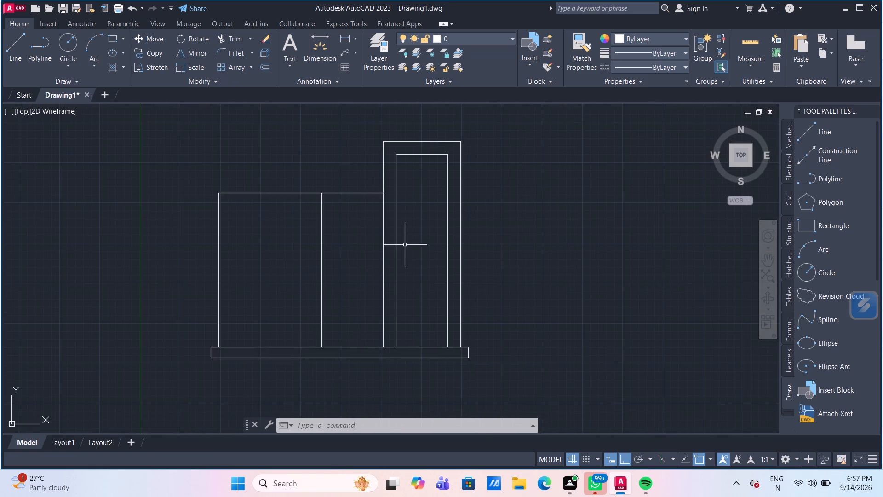
{"action": "left_click", "coordinate": [250, 65]}
{"action": "left_click", "coordinate": [251, 114]}
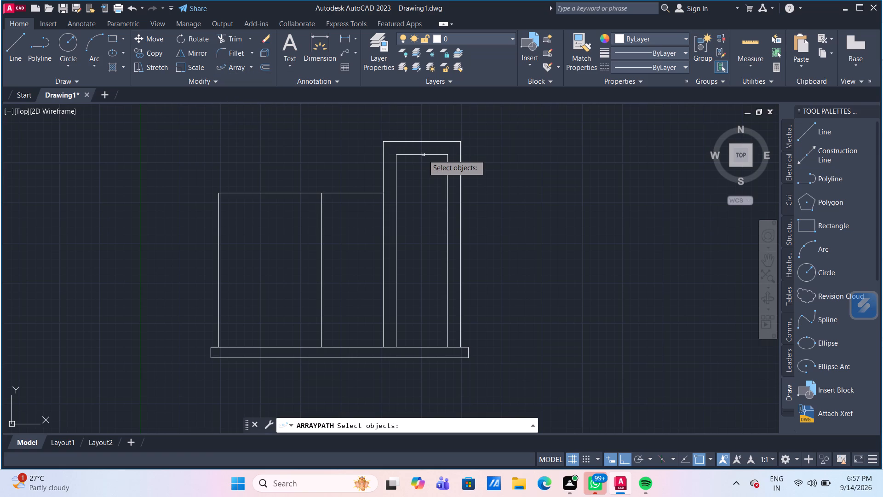
{"action": "left_click", "coordinate": [423, 155]}
{"action": "key", "text": "Return"}
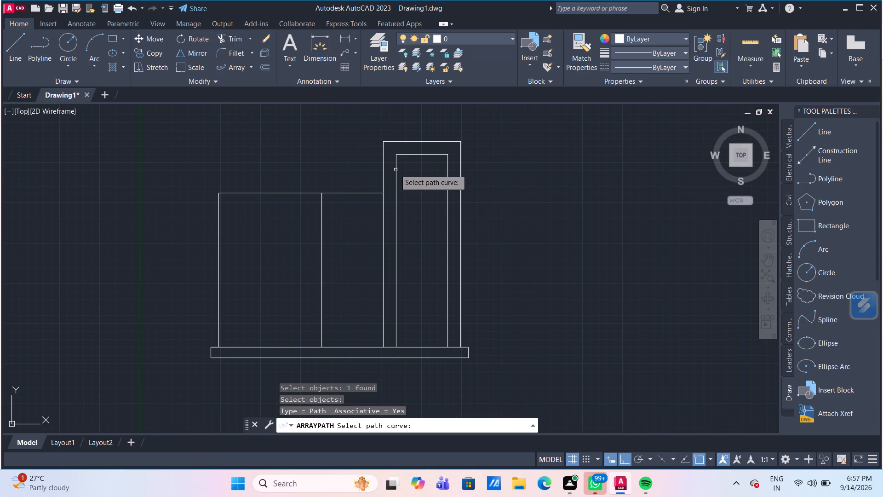
{"action": "left_click", "coordinate": [397, 165]}
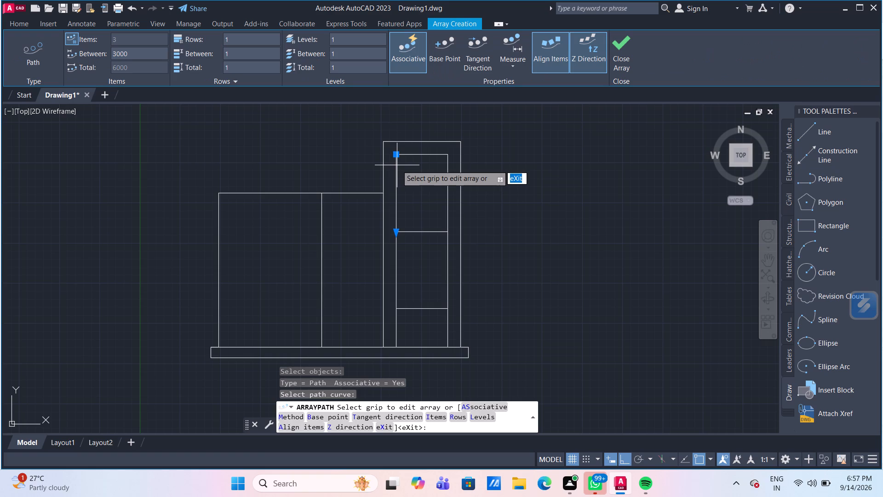
{"action": "left_click", "coordinate": [149, 56]}
{"action": "type", "text": "300"}
{"action": "key", "text": "Return"}
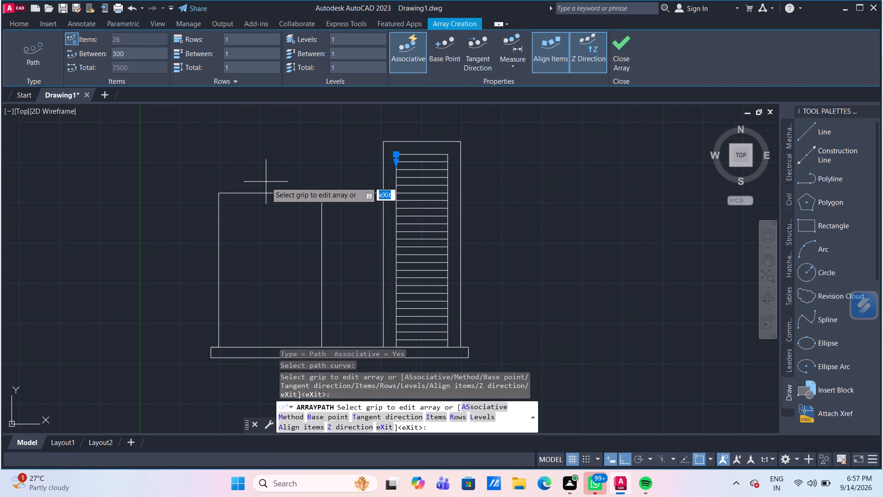
{"action": "key", "text": "Return"}
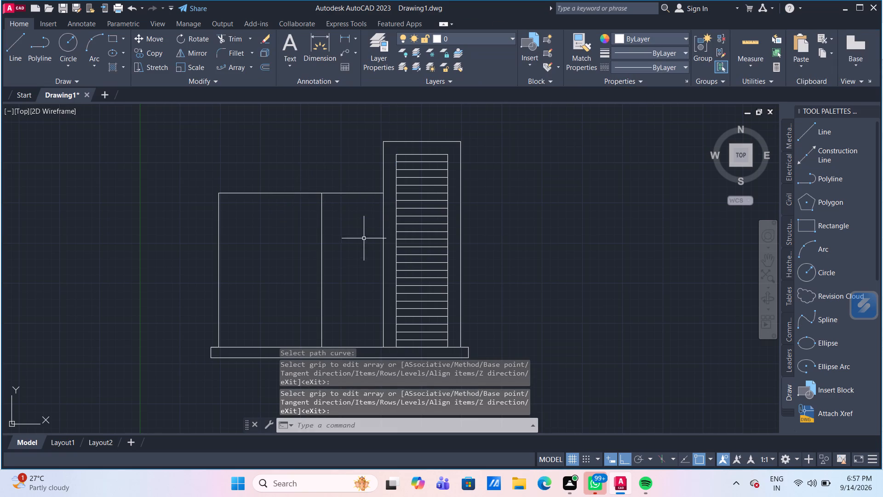
Offset the top line of the base rectangle upward by 2100.
{"action": "middle_click_drag", "start_coordinate": [356, 272], "coordinate": [346, 253]}
{"action": "scroll", "coordinate": [356, 272], "scroll_direction": "down", "scroll_amount": 1}
{"action": "scroll", "coordinate": [332, 230], "scroll_direction": "up", "scroll_amount": 1}
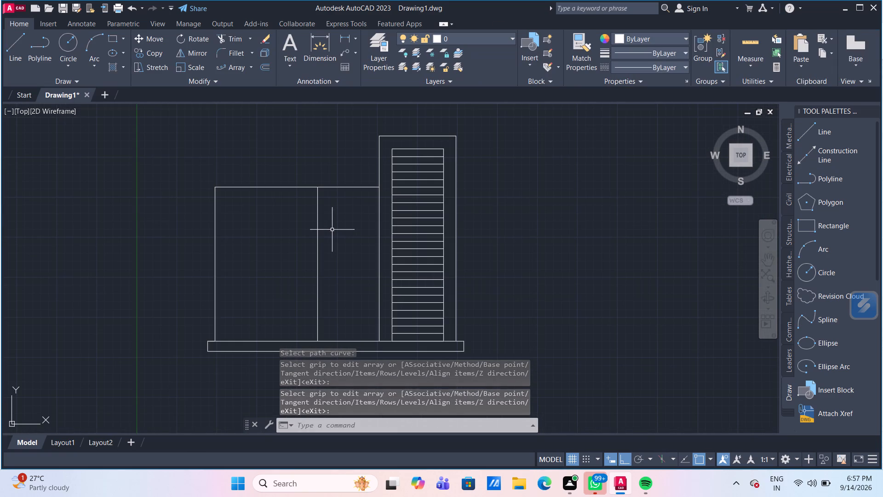
{"action": "middle_click_drag", "start_coordinate": [347, 274], "coordinate": [346, 263]}
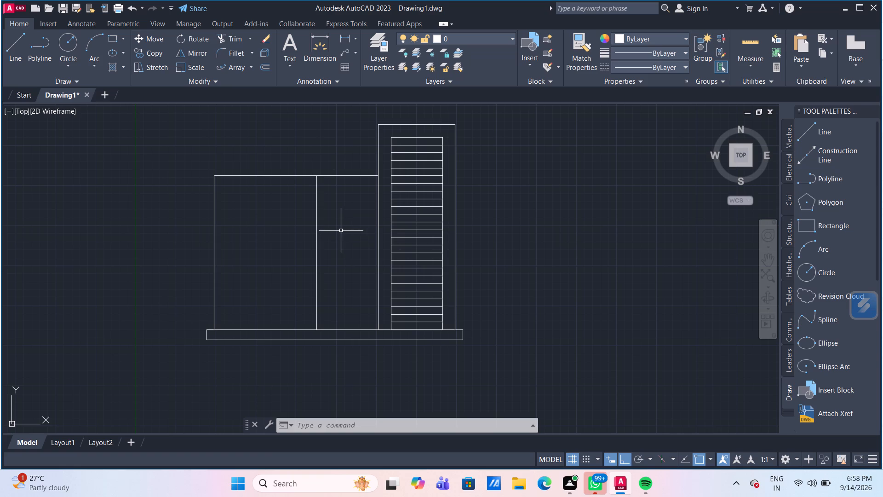
{"action": "scroll", "coordinate": [311, 285], "scroll_direction": "up", "scroll_amount": 1}
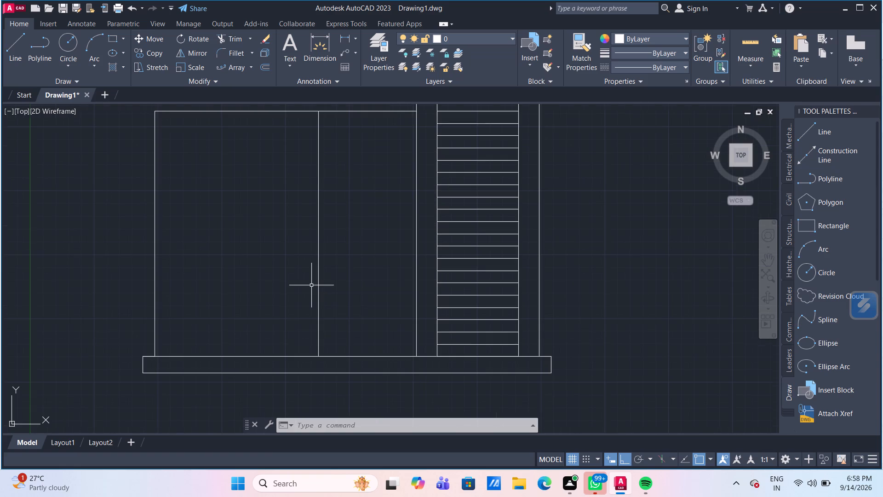
{"action": "scroll", "coordinate": [344, 283], "scroll_direction": "down", "scroll_amount": 2}
{"action": "scroll", "coordinate": [337, 261], "scroll_direction": "up", "scroll_amount": 1}
{"action": "middle_click_drag", "start_coordinate": [337, 261], "coordinate": [328, 260]}
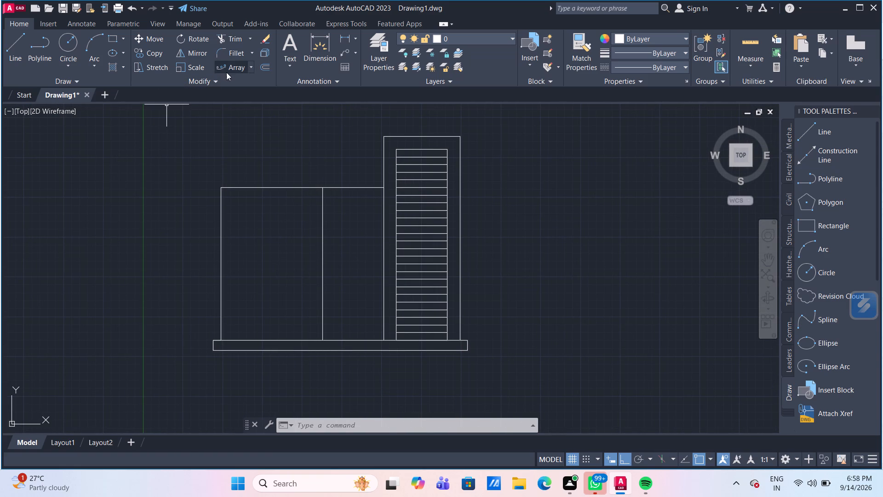
{"action": "left_click", "coordinate": [270, 65]}
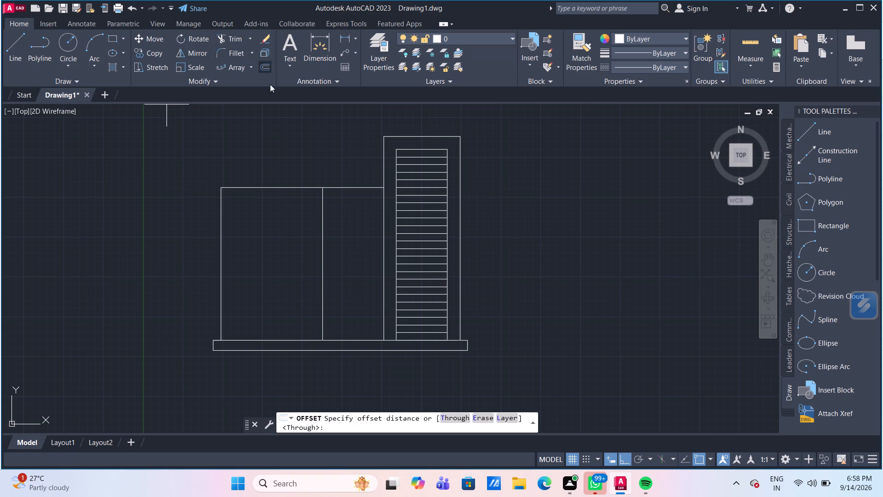
{"action": "key", "text": "Return"}
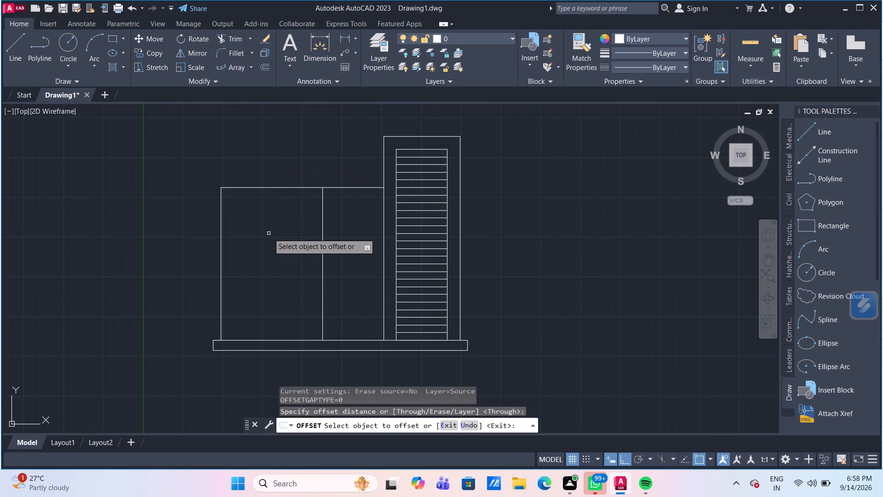
{"action": "left_click", "coordinate": [350, 339]}
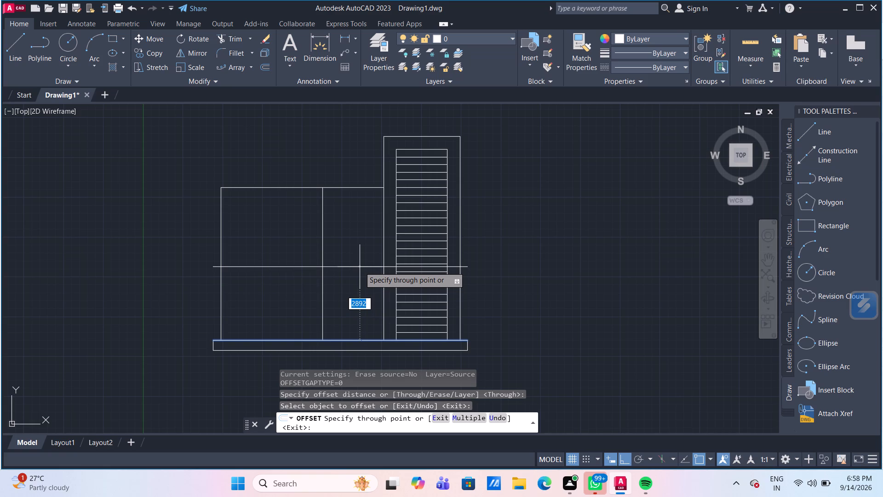
{"action": "type", "text": "2100"}
{"action": "key", "text": "Return"}
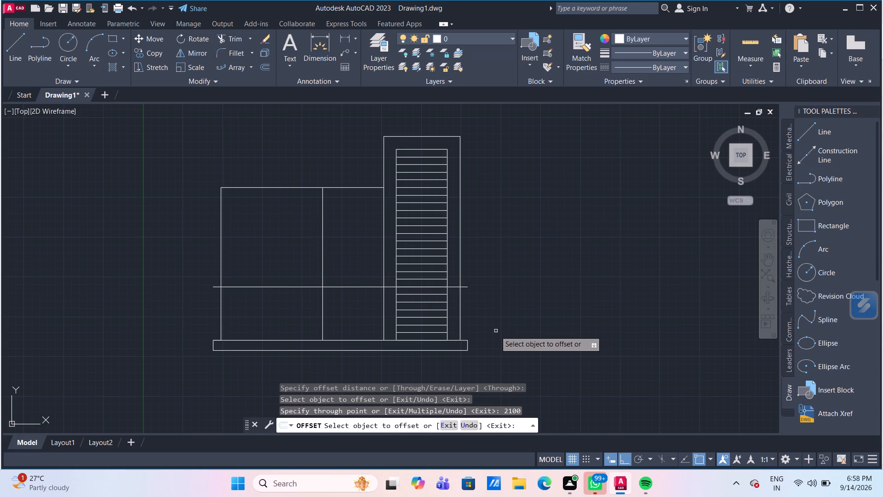
{"action": "key", "text": "Escape"}
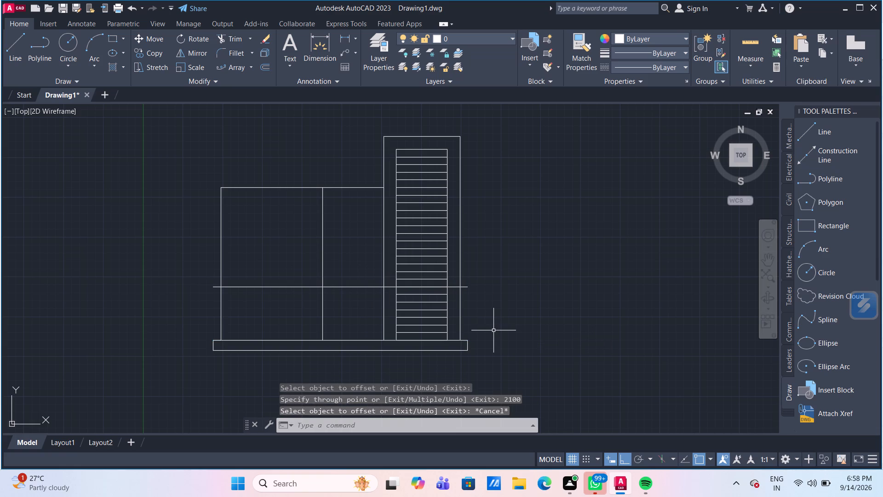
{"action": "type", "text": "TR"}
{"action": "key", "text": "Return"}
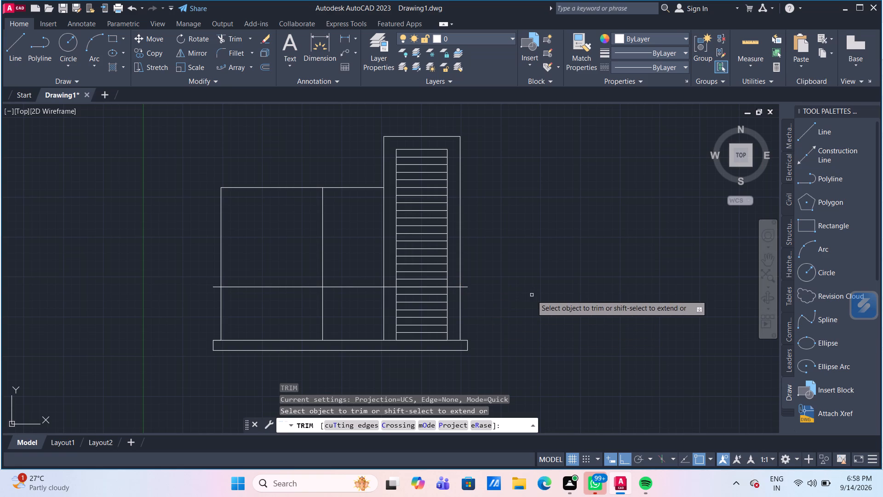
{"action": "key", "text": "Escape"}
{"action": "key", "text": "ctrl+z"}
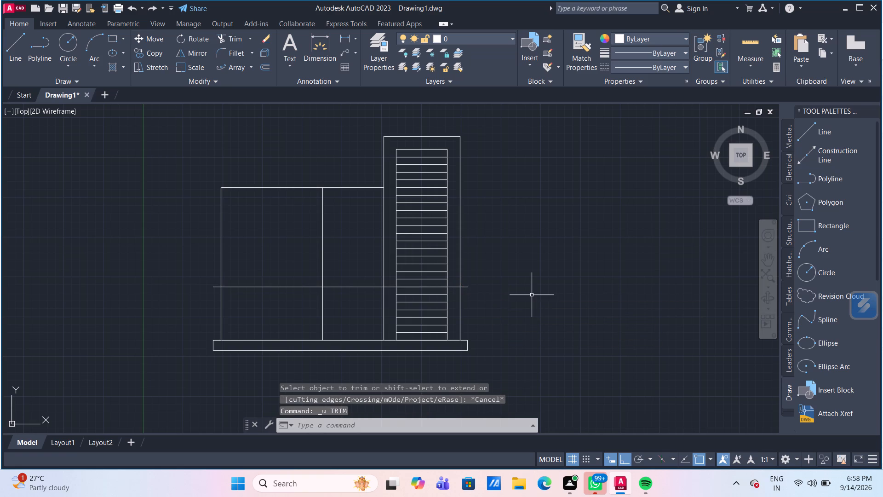
Shorten both ends of the new horizontal line to span only from the lower section's inner vertical to the tall section's left edge.
{"action": "left_click", "coordinate": [358, 288]}
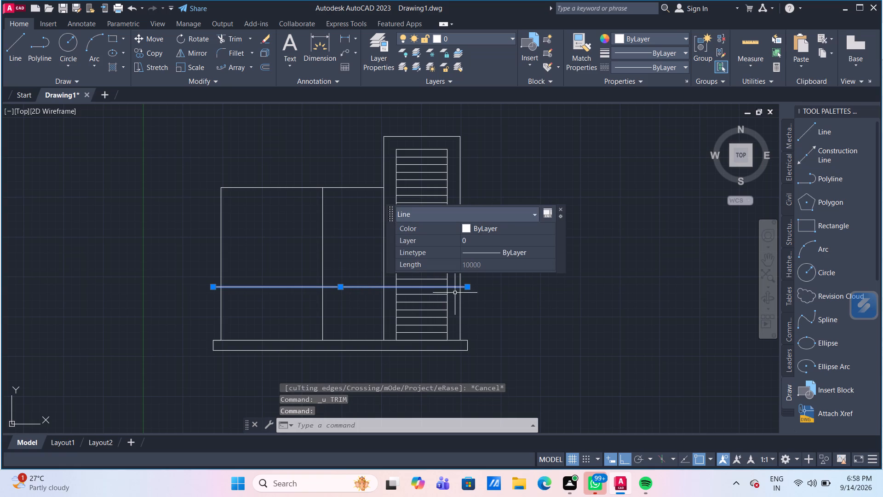
{"action": "left_click", "coordinate": [466, 289]}
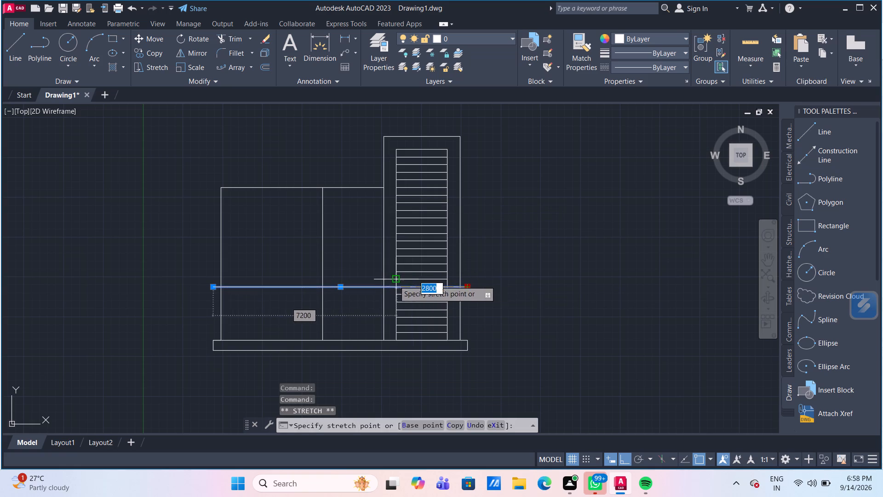
{"action": "left_click", "coordinate": [384, 289]}
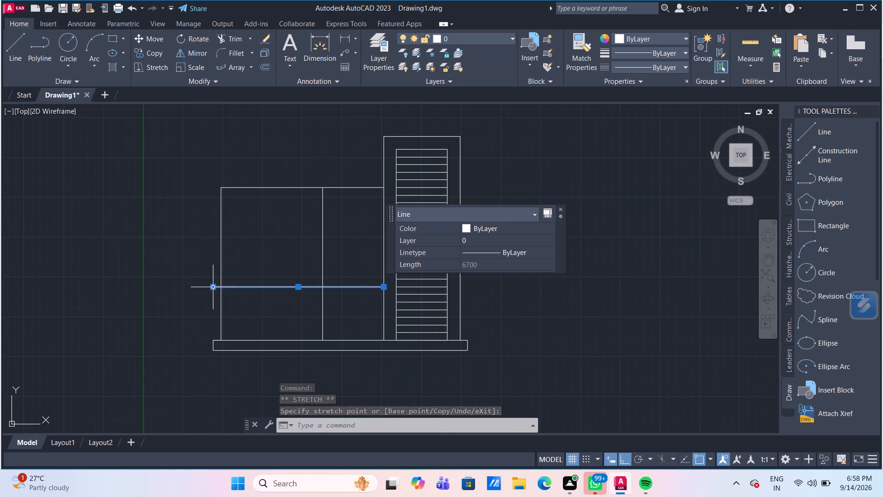
{"action": "left_click", "coordinate": [215, 289]}
{"action": "left_click", "coordinate": [323, 287]}
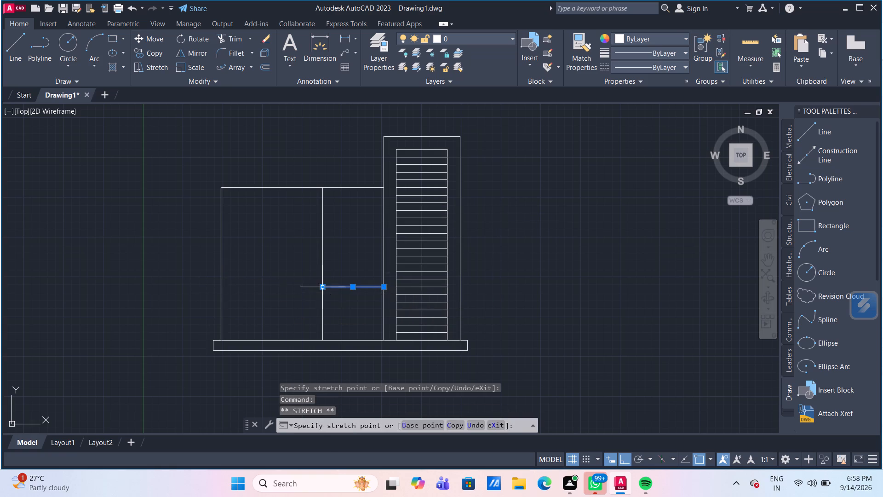
{"action": "key", "text": "Escape"}
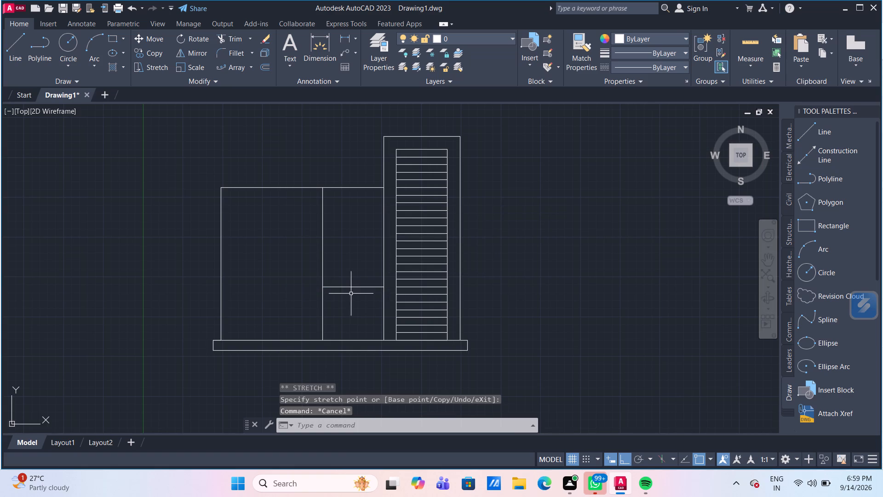
Offset the shortened horizontal line upward by 1000.
{"action": "left_click", "coordinate": [350, 287]}
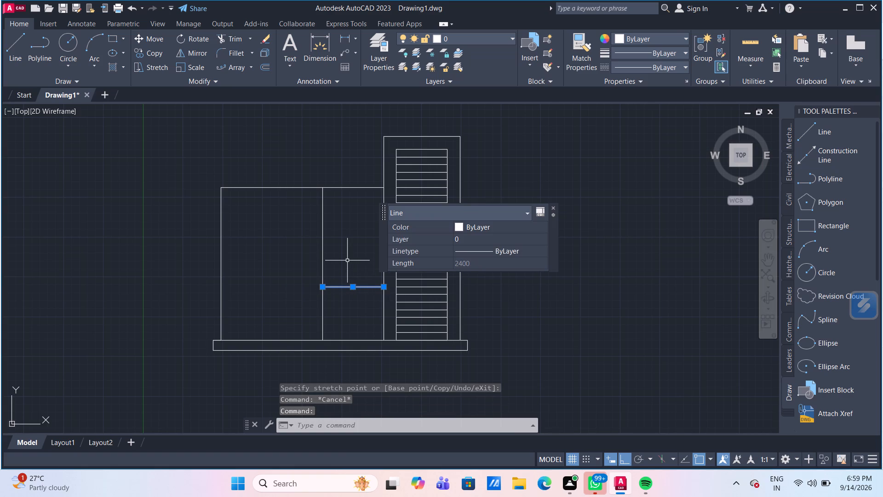
{"action": "key", "text": "o"}
{"action": "key", "text": "Return"}
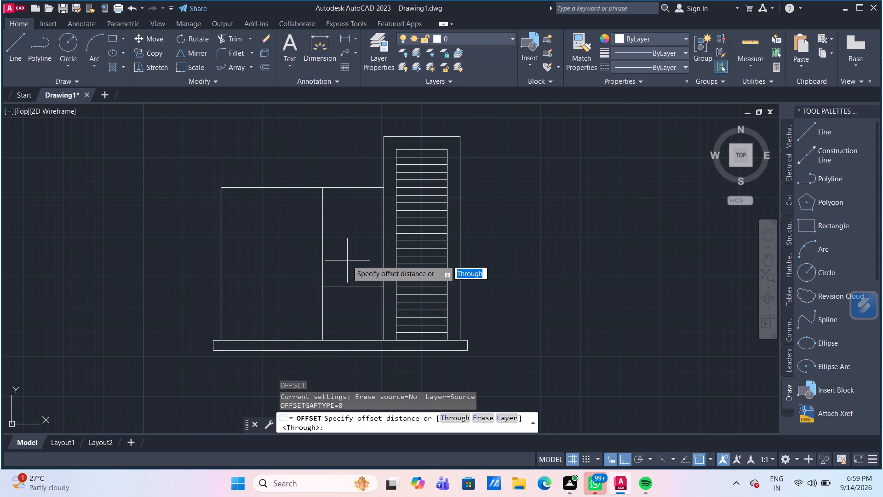
{"action": "key", "text": "Return"}
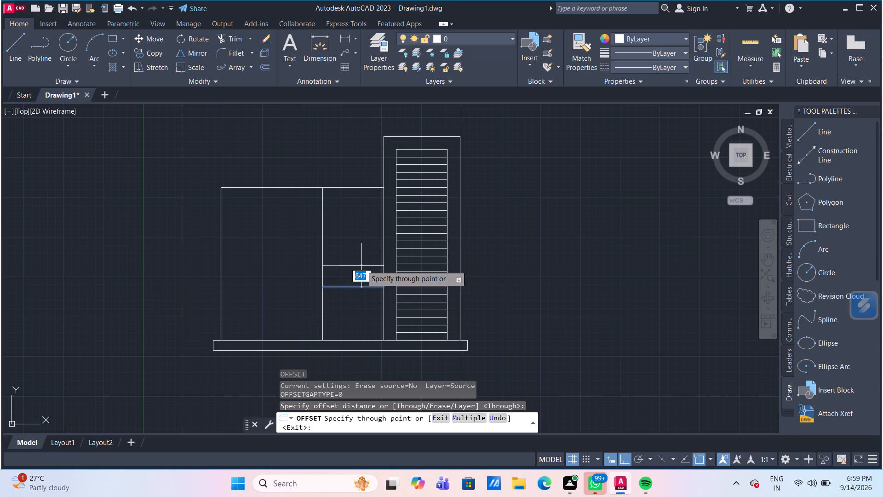
{"action": "type", "text": "1000"}
{"action": "key", "text": "Return"}
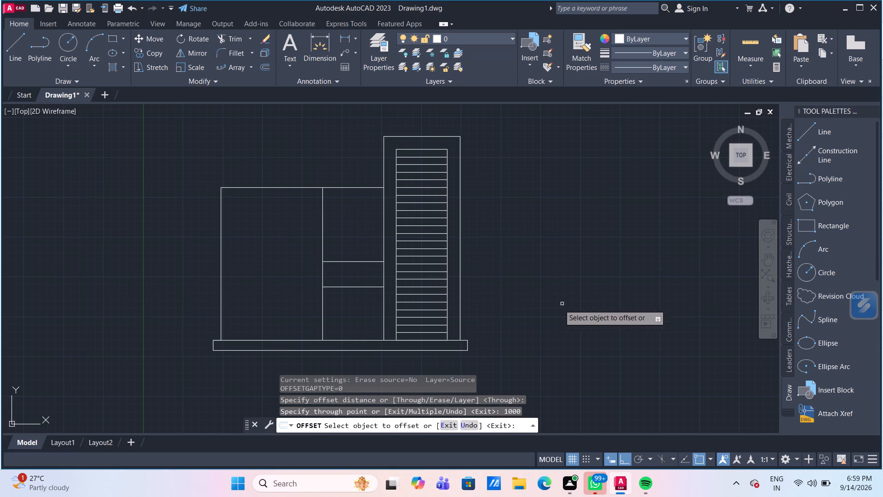
Draw a vertical line from the midpoint of the narrow bay's lower horizontal down to the base rectangle's top line.
{"action": "key", "text": "Escape"}
{"action": "scroll", "coordinate": [346, 323], "scroll_direction": "up", "scroll_amount": 2}
{"action": "scroll", "coordinate": [346, 318], "scroll_direction": "down", "scroll_amount": 2}
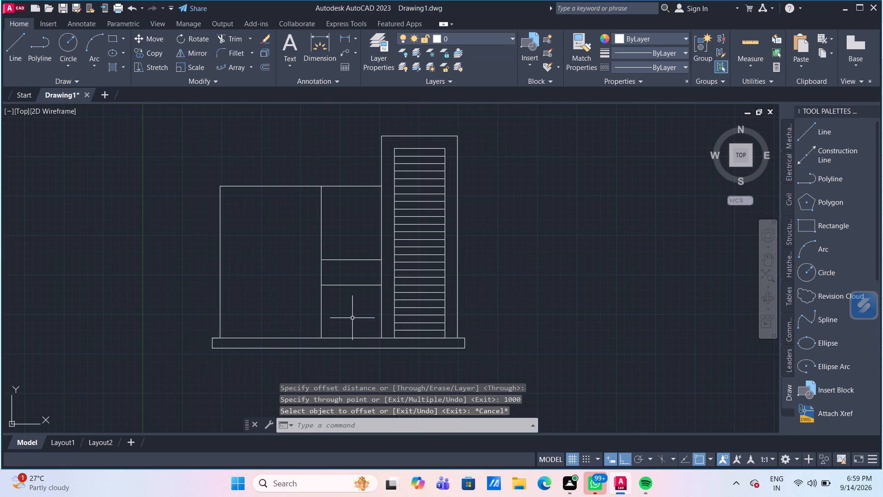
{"action": "middle_click_drag", "start_coordinate": [354, 318], "coordinate": [352, 296]}
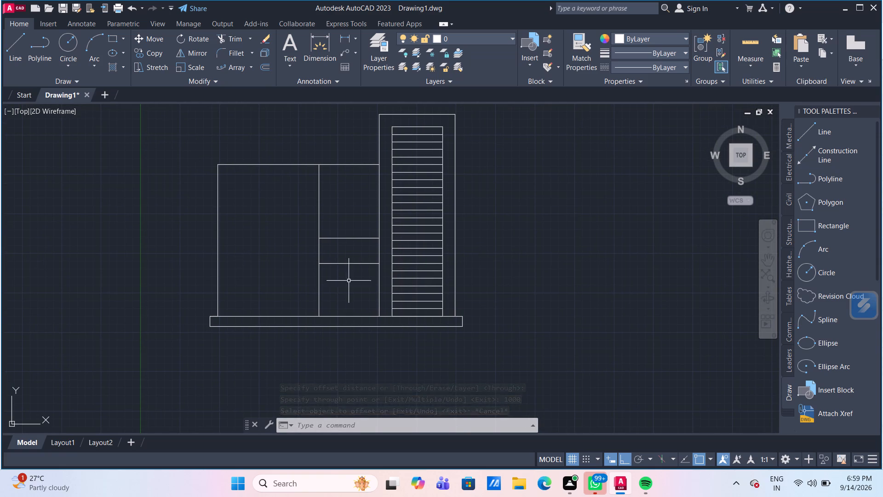
{"action": "scroll", "coordinate": [351, 278], "scroll_direction": "up", "scroll_amount": 1}
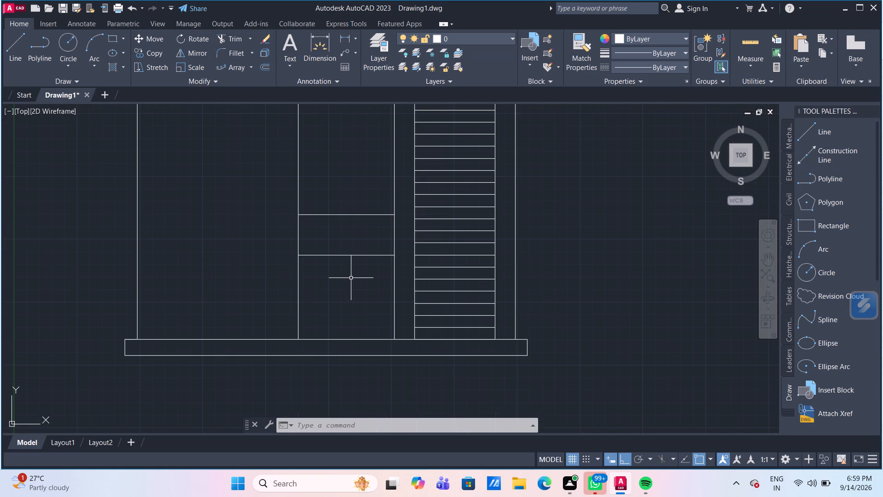
{"action": "left_click", "coordinate": [16, 52]}
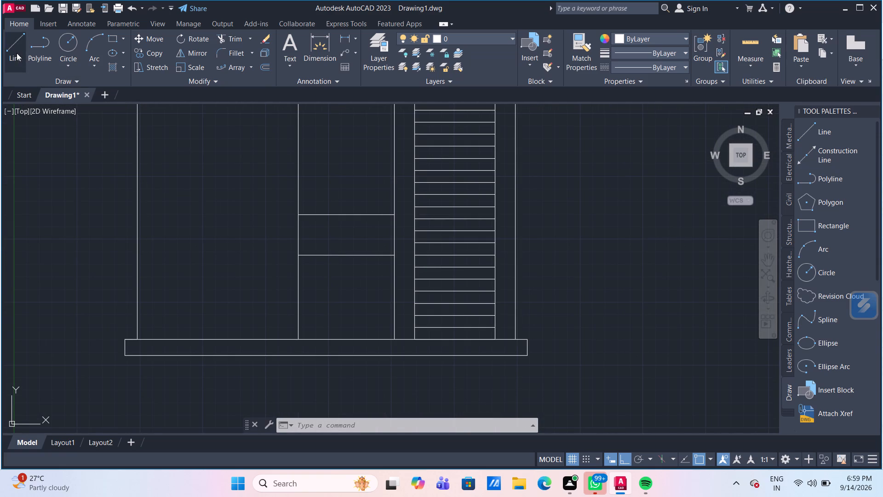
{"action": "left_click", "coordinate": [346, 254]}
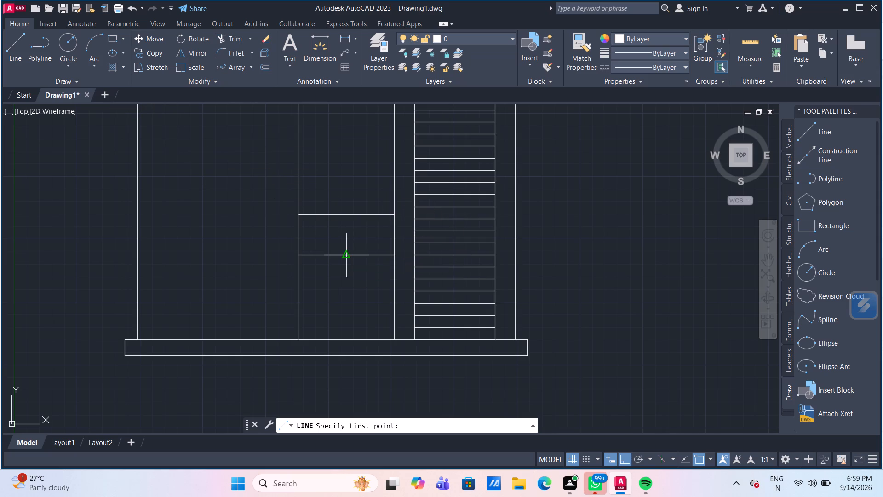
{"action": "left_click", "coordinate": [347, 341]}
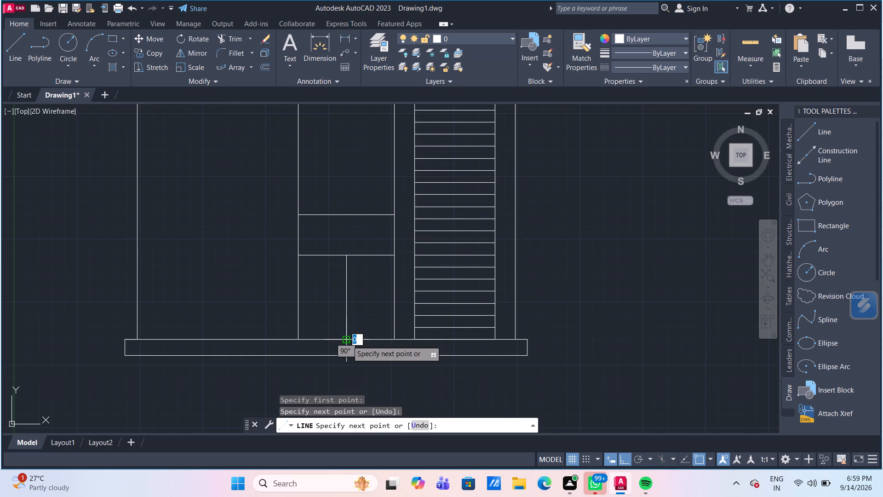
{"action": "key", "text": "Escape"}
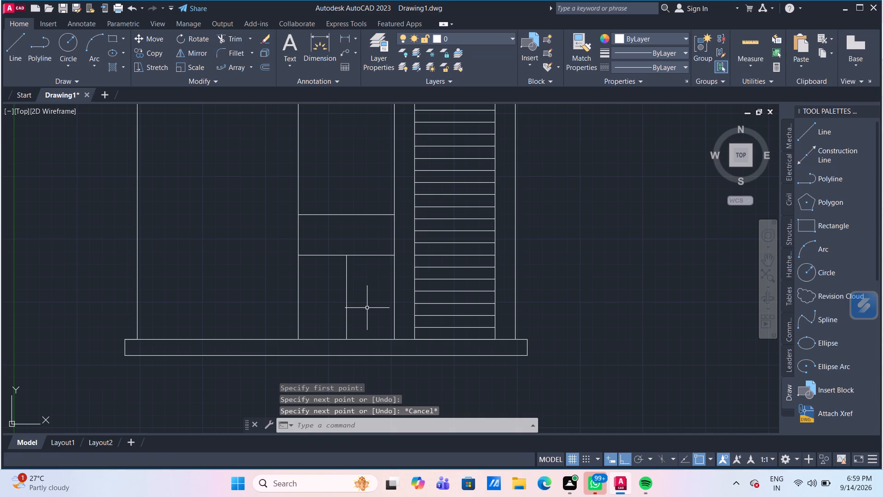
Offset the narrow bay's two side verticals inward by 200, starting with the tall section's left edge.
{"action": "scroll", "coordinate": [367, 288], "scroll_direction": "down", "scroll_amount": 1}
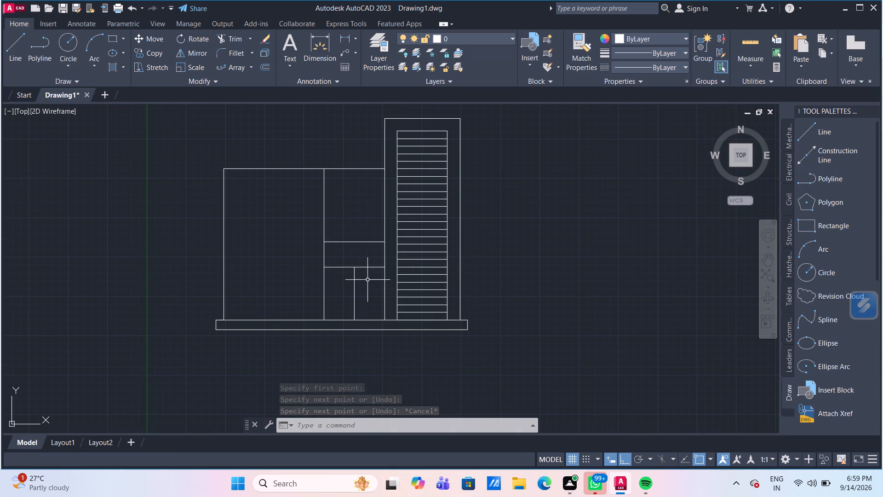
{"action": "scroll", "coordinate": [367, 269], "scroll_direction": "up", "scroll_amount": 1}
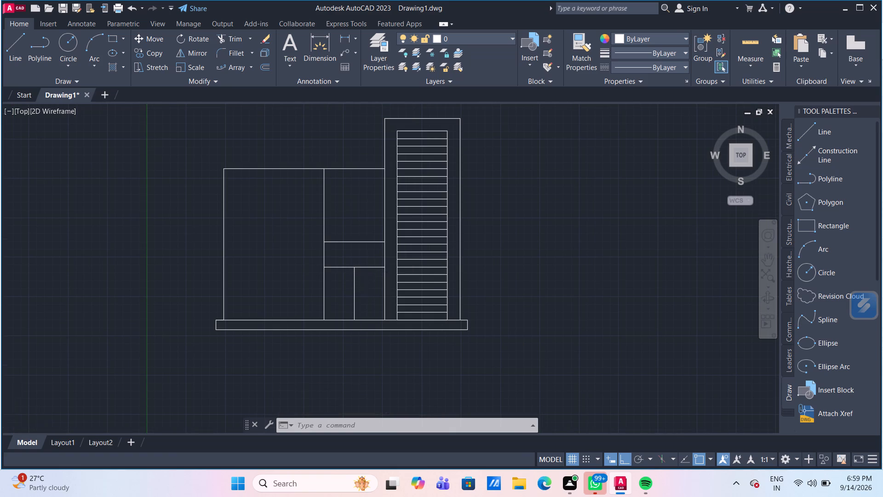
{"action": "scroll", "coordinate": [359, 258], "scroll_direction": "up", "scroll_amount": 1}
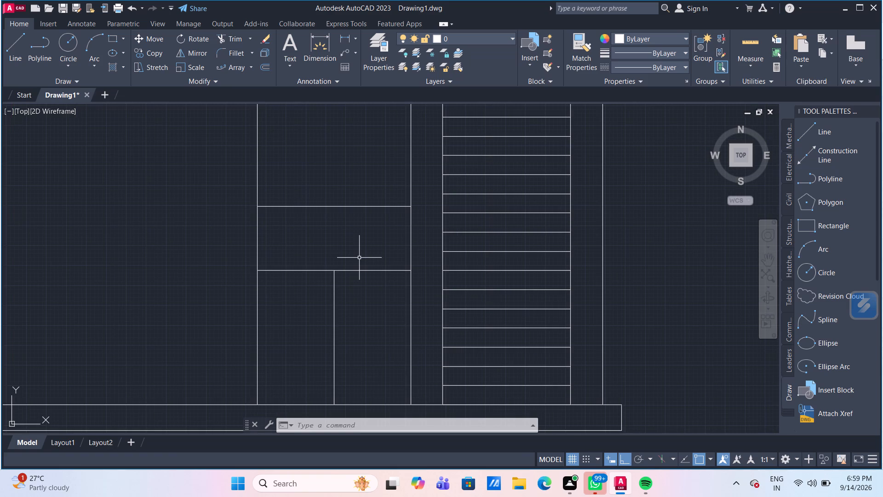
{"action": "key", "text": "o"}
{"action": "key", "text": "f"}
{"action": "key", "text": "Return"}
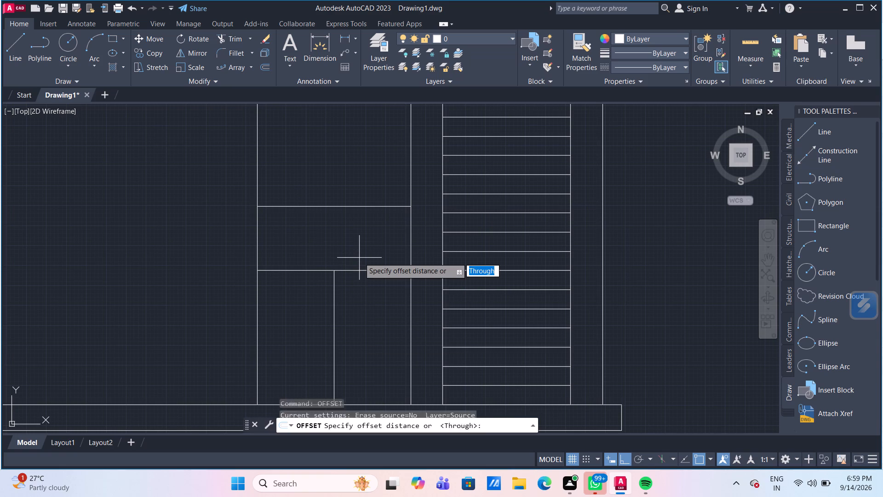
{"action": "key", "text": "Return"}
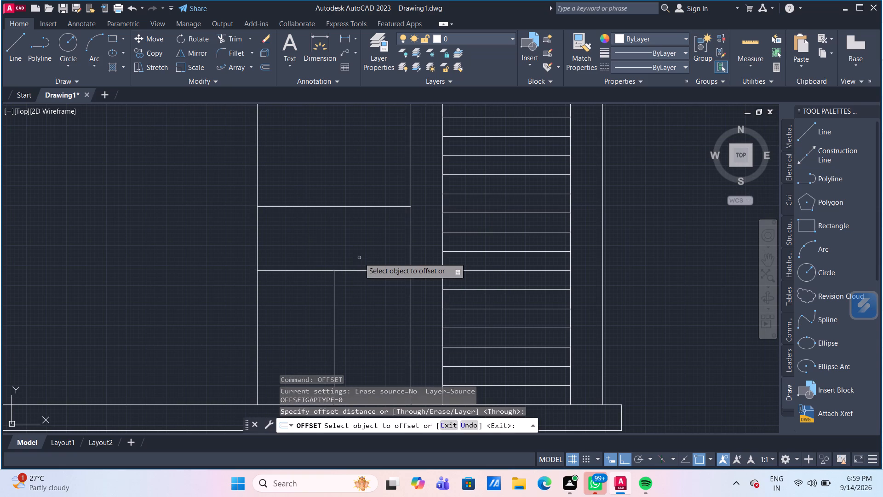
{"action": "left_click", "coordinate": [411, 297]}
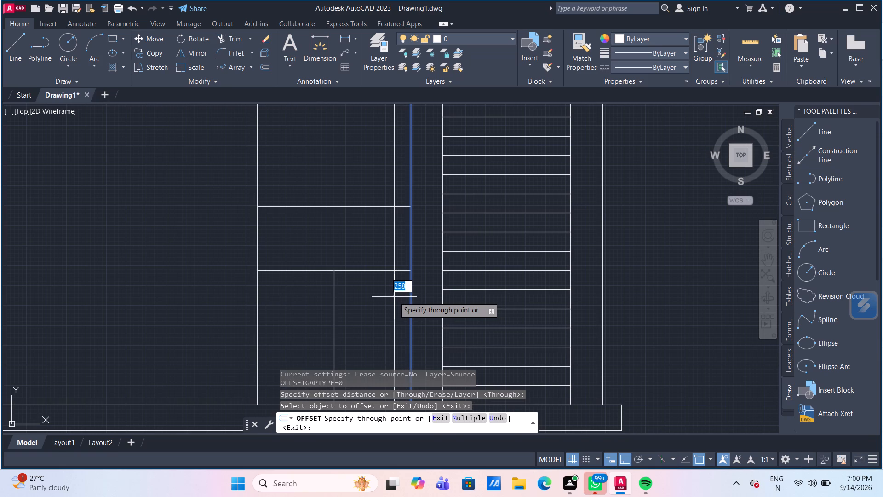
{"action": "type", "text": "200"}
{"action": "key", "text": "Return"}
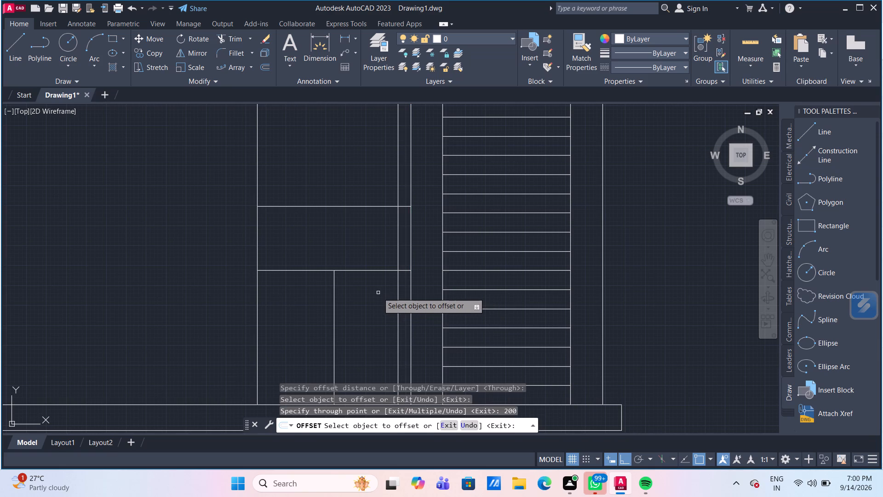
{"action": "left_click", "coordinate": [258, 301]}
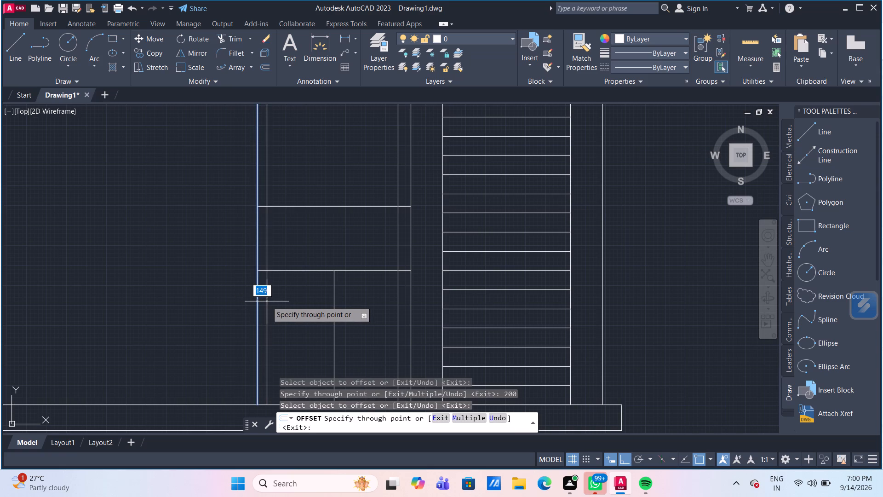
{"action": "type", "text": "200"}
{"action": "key", "text": "Return"}
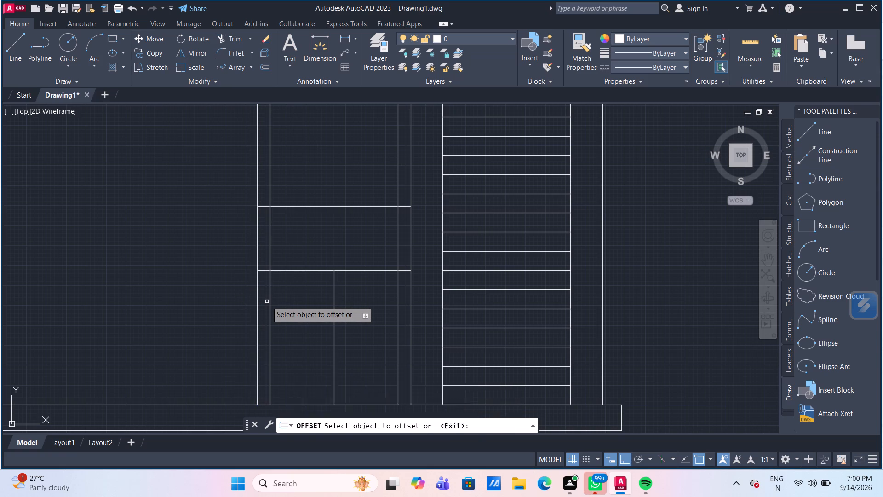
Offset the narrow bay's lower horizontal line, above the central vertical, upward by 600.
{"action": "left_click", "coordinate": [325, 270]}
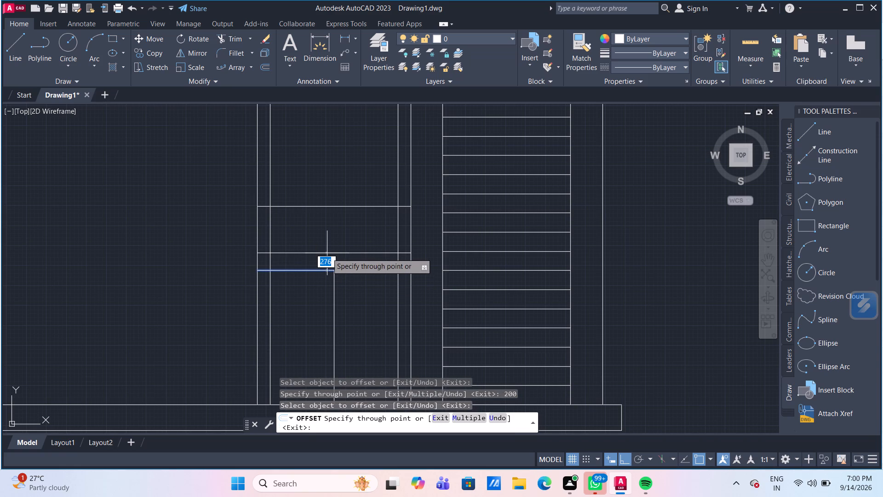
{"action": "type", "text": "400"}
{"action": "key", "text": "BackSpace"}
{"action": "key", "text": "BackSpace"}
{"action": "key", "text": "BackSpace"}
{"action": "type", "text": "600"}
{"action": "key", "text": "Return"}
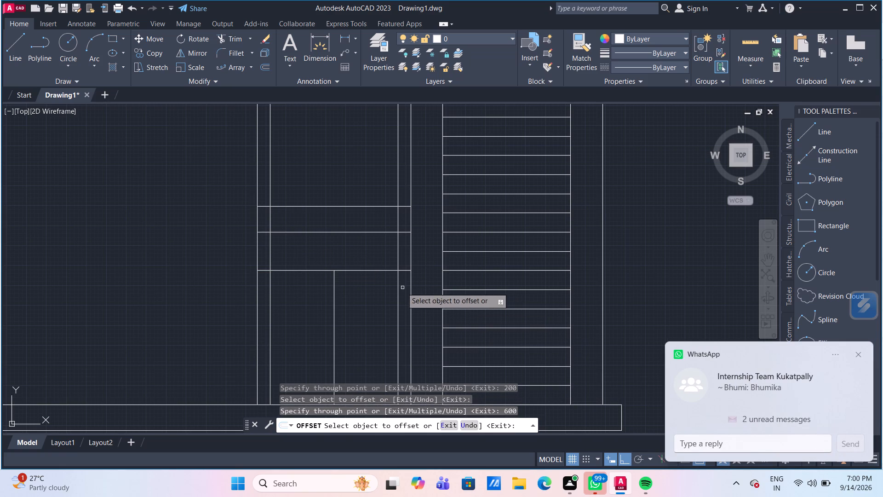
{"action": "key", "text": "Escape"}
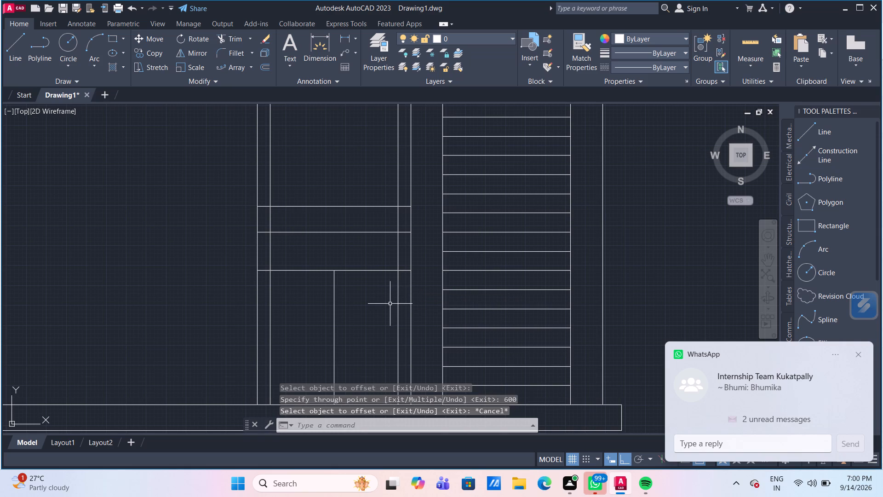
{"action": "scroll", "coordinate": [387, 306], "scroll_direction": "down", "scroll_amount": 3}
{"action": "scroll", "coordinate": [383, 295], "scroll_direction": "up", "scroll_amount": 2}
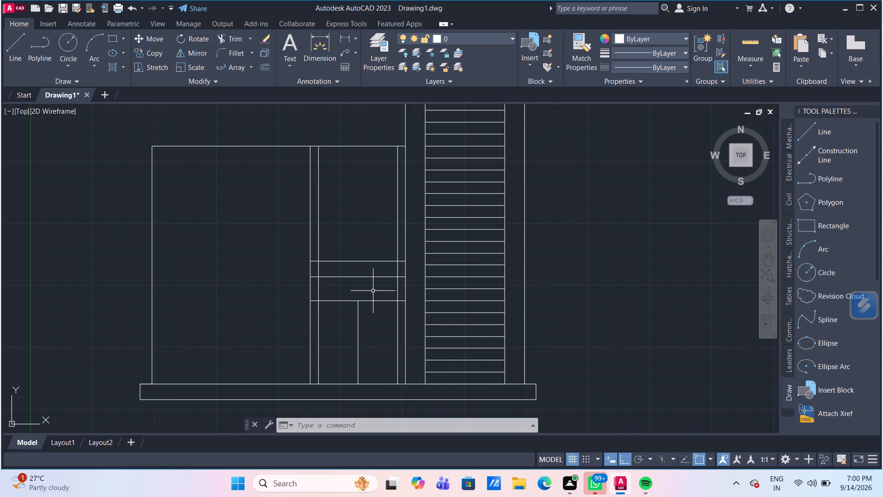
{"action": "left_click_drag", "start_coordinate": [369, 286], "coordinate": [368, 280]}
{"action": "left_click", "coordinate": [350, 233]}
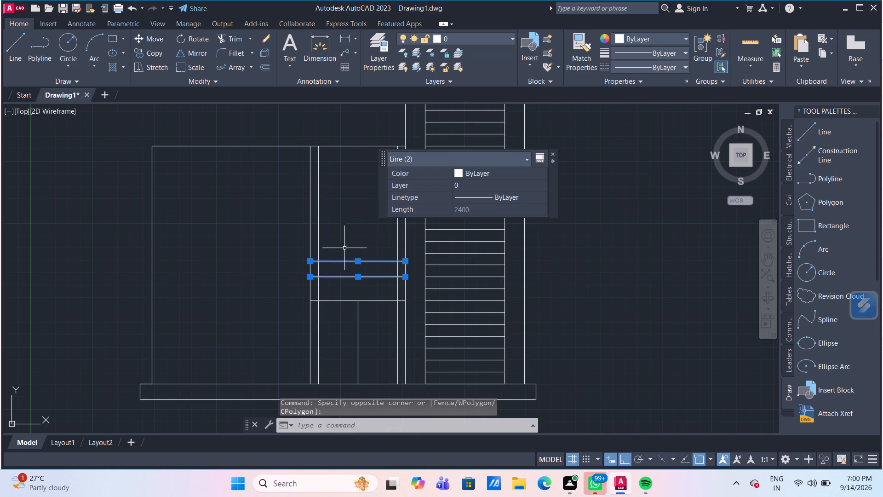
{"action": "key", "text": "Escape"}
Measure the spacing between the narrow bay's two upper horizontal lines and between its inner verticals.
{"action": "scroll", "coordinate": [352, 253], "scroll_direction": "up", "scroll_amount": 1}
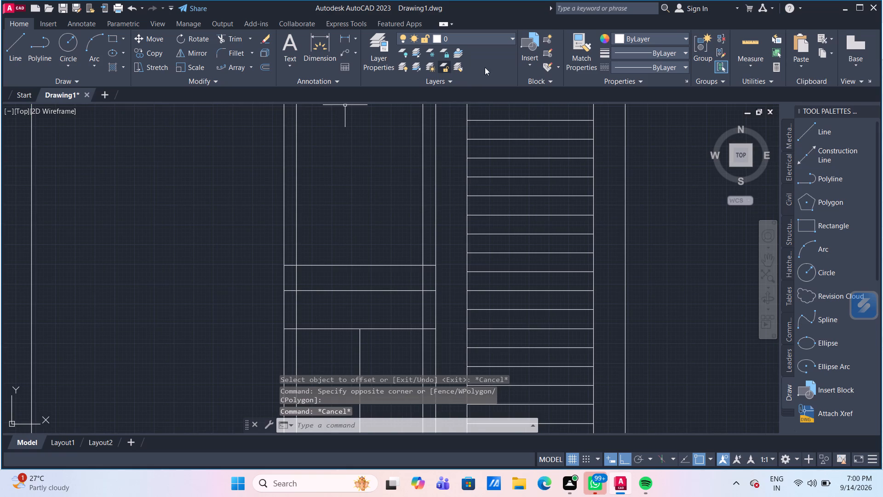
{"action": "left_click", "coordinate": [745, 44]}
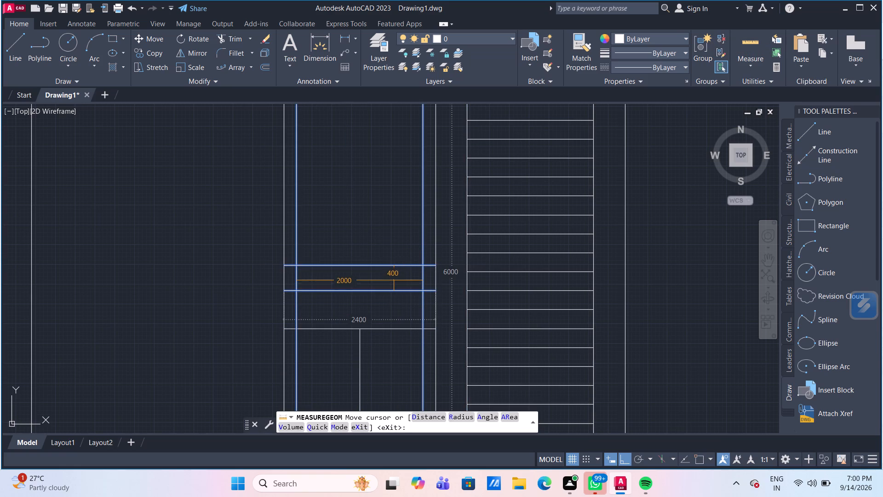
{"action": "key", "text": "Escape"}
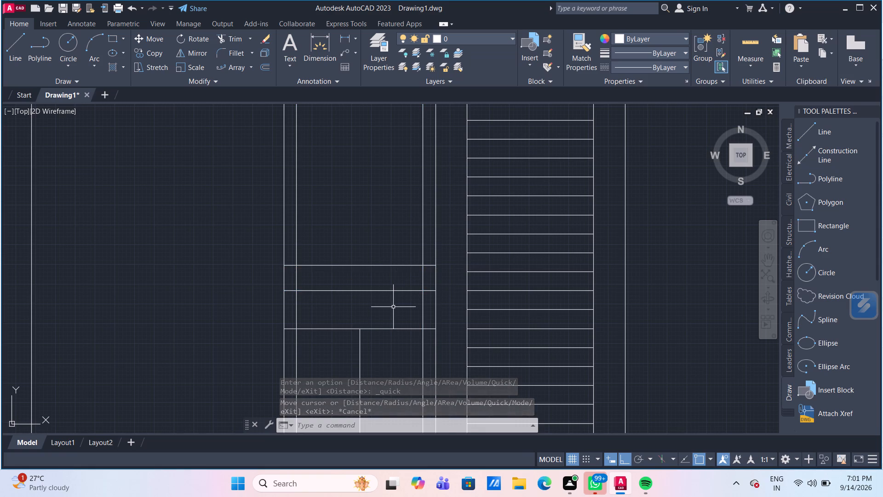
Move the narrow bay's two upper horizontal lines down together by 100.
{"action": "scroll", "coordinate": [393, 307], "scroll_direction": "down", "scroll_amount": 1}
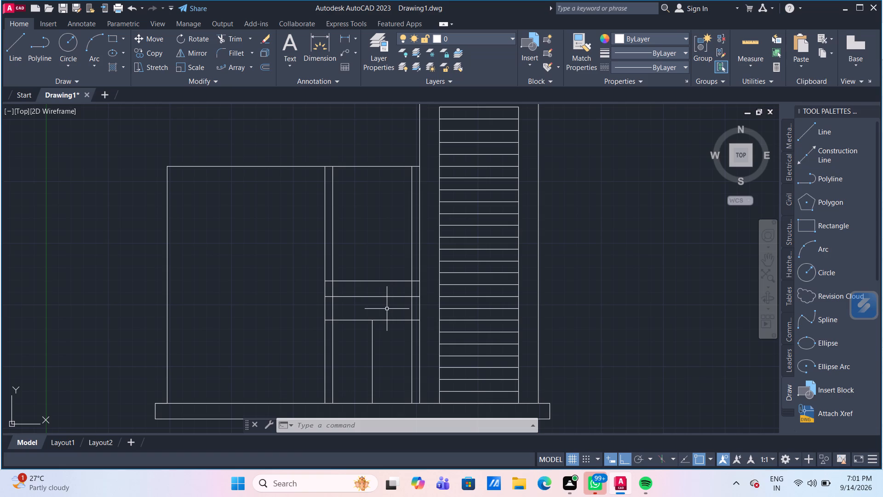
{"action": "scroll", "coordinate": [387, 309], "scroll_direction": "up", "scroll_amount": 1}
{"action": "left_click", "coordinate": [385, 307]}
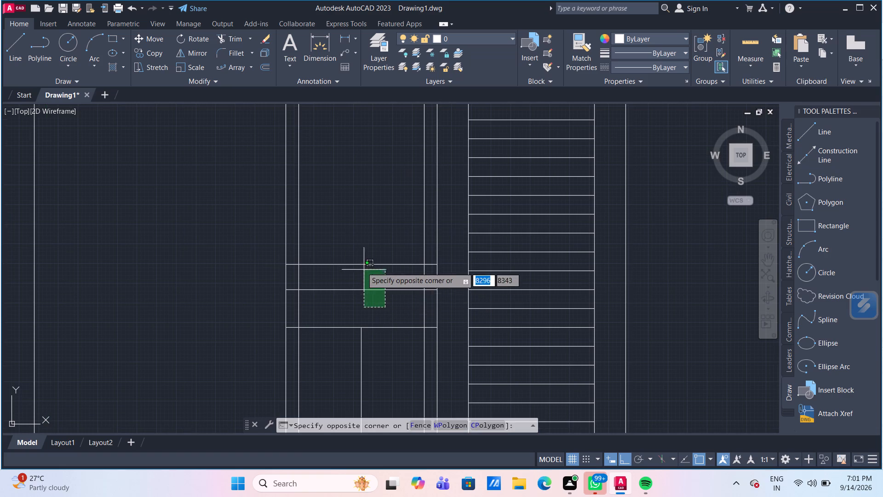
{"action": "left_click", "coordinate": [354, 254]}
{"action": "key", "text": "m"}
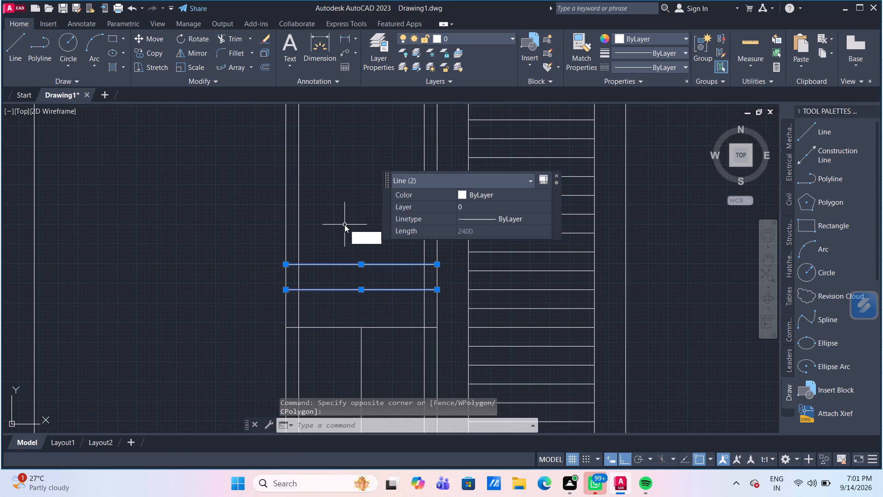
{"action": "key", "text": "Return"}
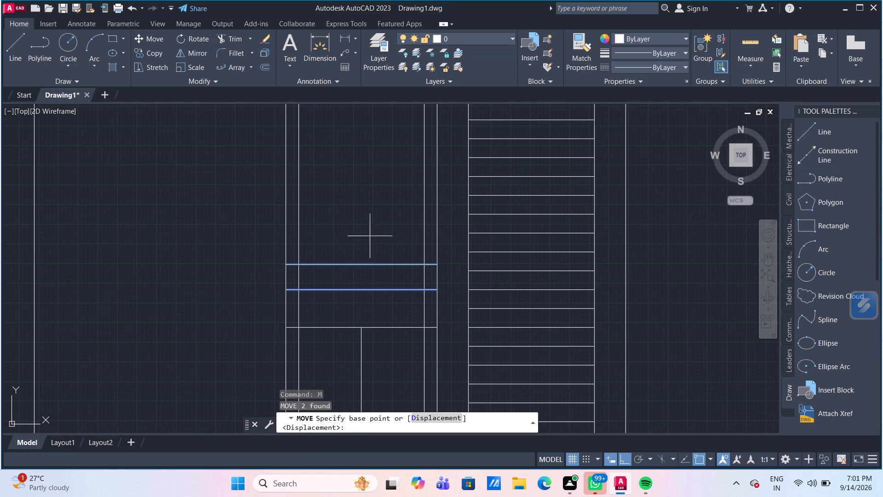
{"action": "left_click", "coordinate": [437, 290]}
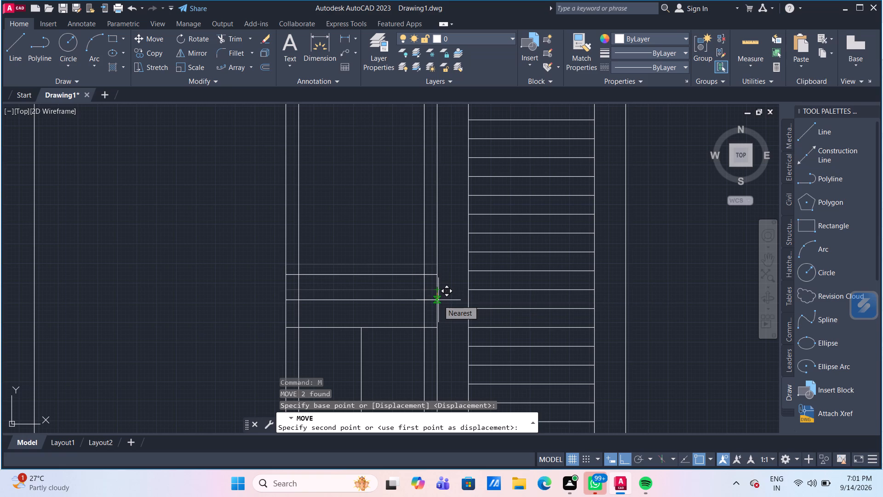
{"action": "type", "text": "100"}
{"action": "key", "text": "Return"}
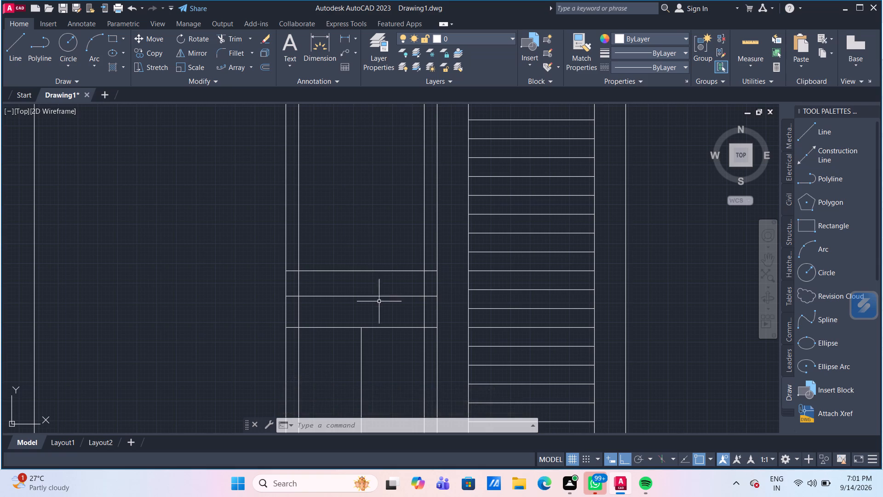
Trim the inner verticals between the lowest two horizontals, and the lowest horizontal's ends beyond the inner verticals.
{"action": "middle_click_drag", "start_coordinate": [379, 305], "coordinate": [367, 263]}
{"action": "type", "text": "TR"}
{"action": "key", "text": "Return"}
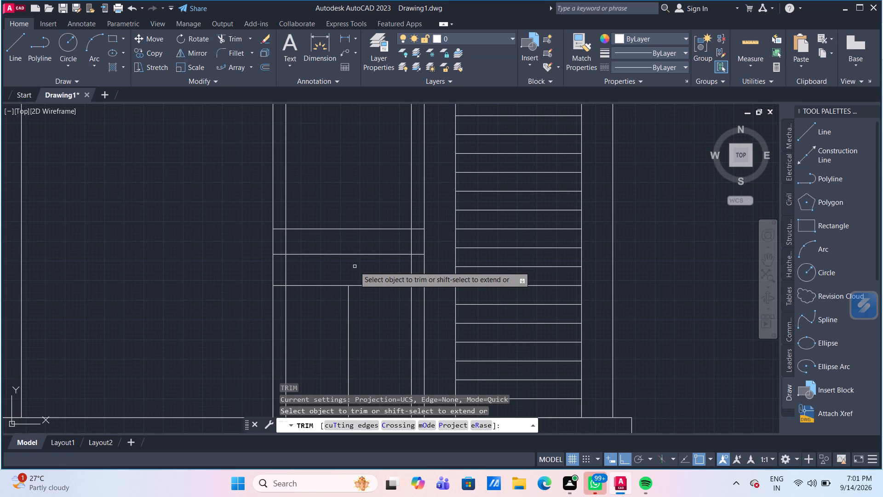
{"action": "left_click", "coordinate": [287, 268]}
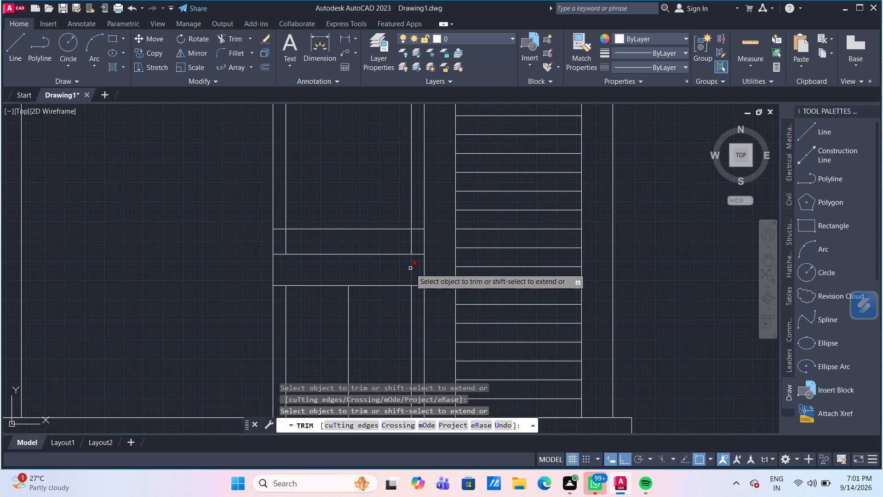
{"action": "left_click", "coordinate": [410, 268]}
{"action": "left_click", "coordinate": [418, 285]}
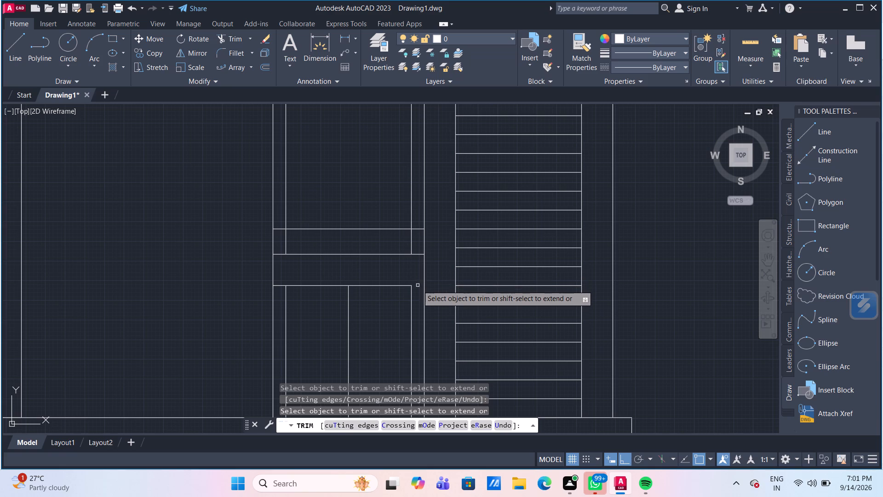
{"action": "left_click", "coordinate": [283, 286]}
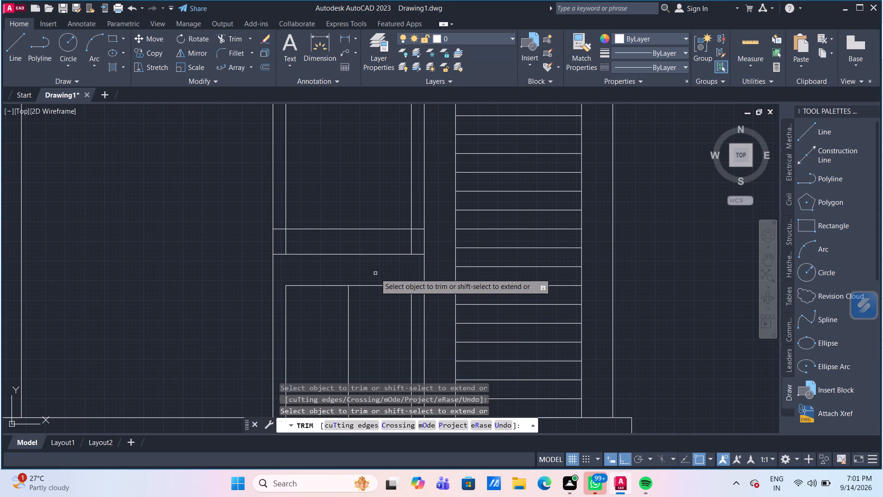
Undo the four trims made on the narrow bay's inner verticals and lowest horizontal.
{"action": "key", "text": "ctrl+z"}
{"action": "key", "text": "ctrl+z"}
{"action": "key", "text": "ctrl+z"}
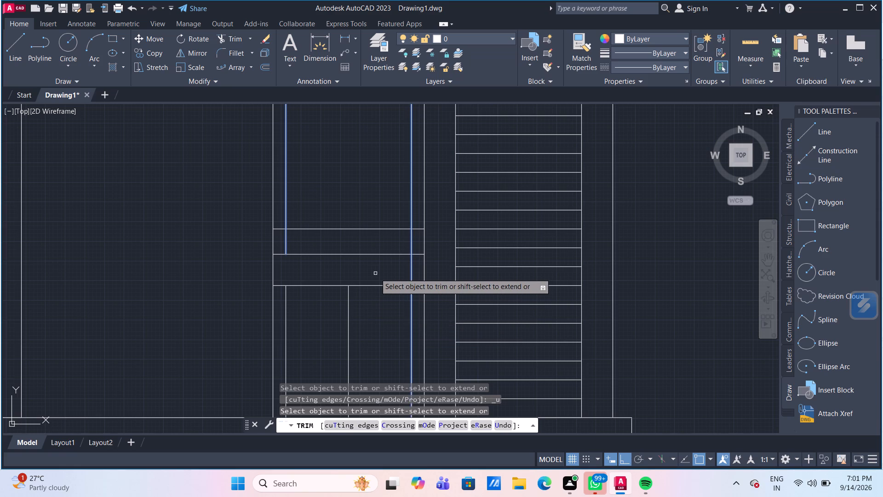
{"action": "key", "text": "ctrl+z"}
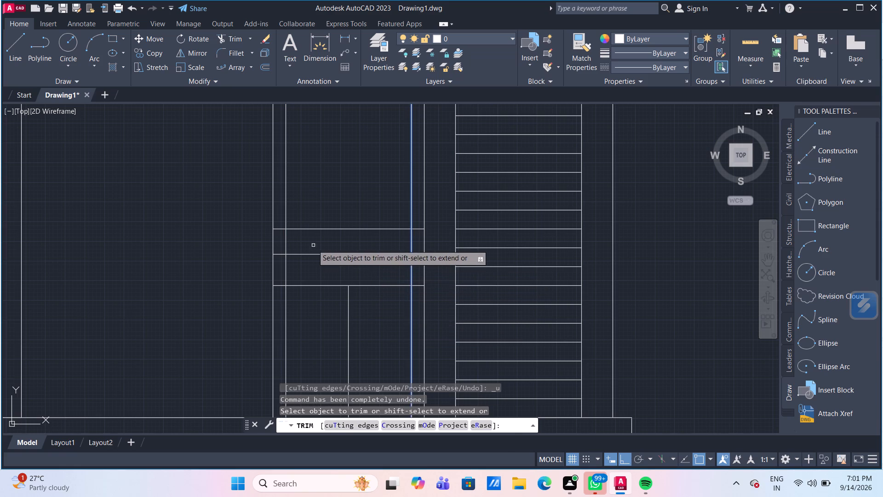
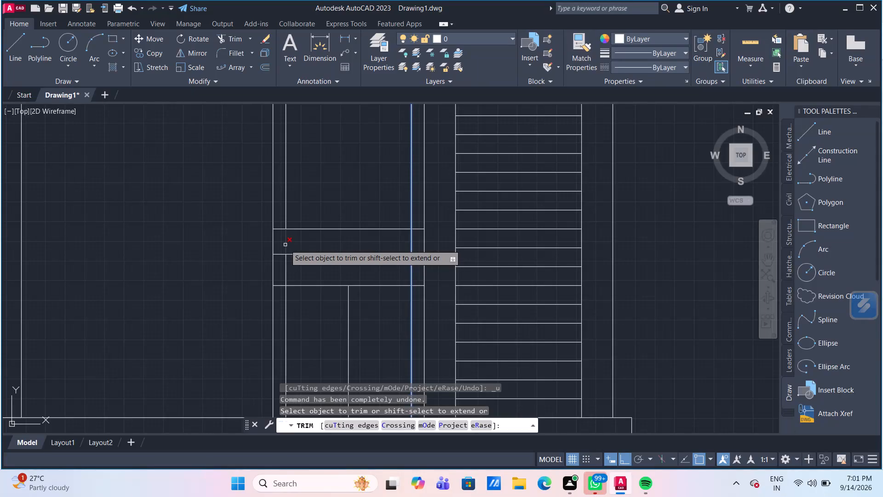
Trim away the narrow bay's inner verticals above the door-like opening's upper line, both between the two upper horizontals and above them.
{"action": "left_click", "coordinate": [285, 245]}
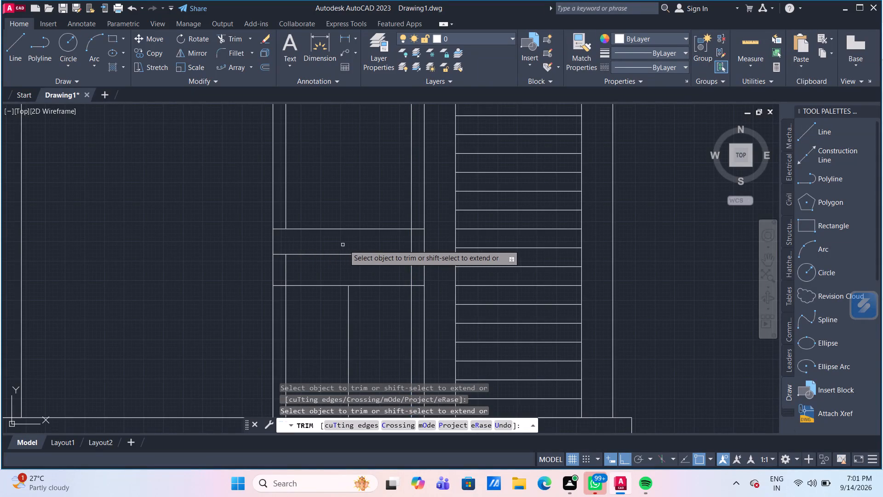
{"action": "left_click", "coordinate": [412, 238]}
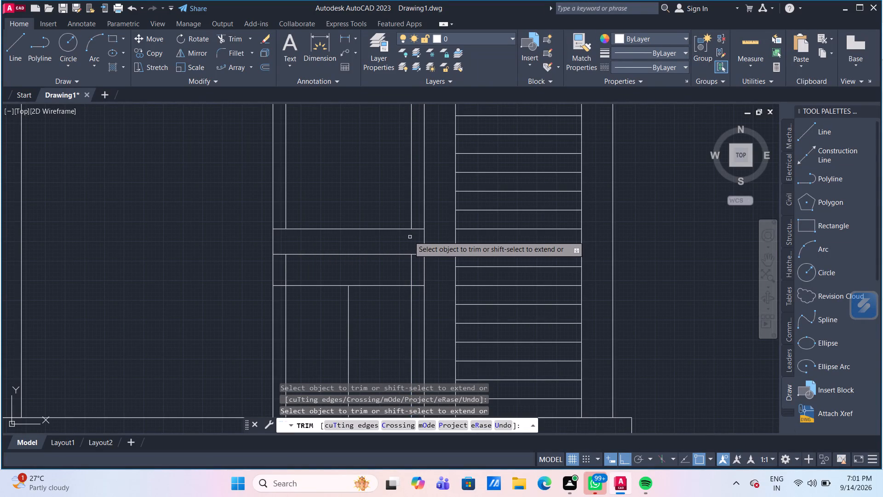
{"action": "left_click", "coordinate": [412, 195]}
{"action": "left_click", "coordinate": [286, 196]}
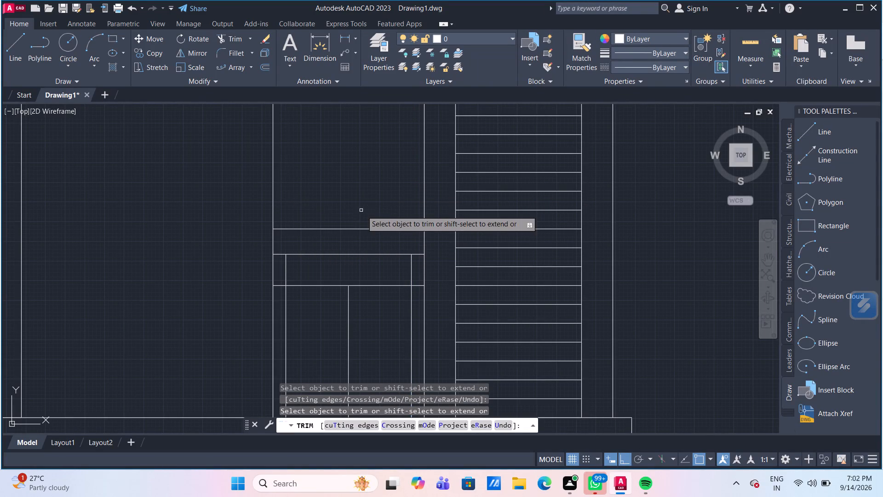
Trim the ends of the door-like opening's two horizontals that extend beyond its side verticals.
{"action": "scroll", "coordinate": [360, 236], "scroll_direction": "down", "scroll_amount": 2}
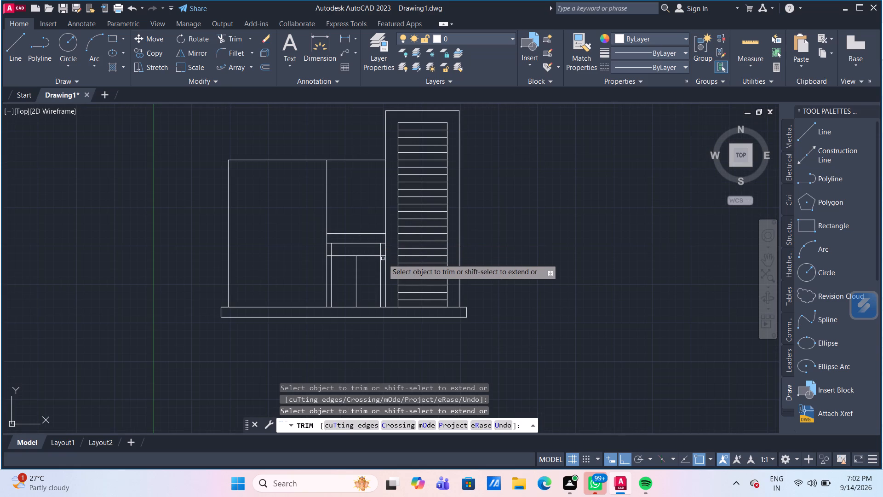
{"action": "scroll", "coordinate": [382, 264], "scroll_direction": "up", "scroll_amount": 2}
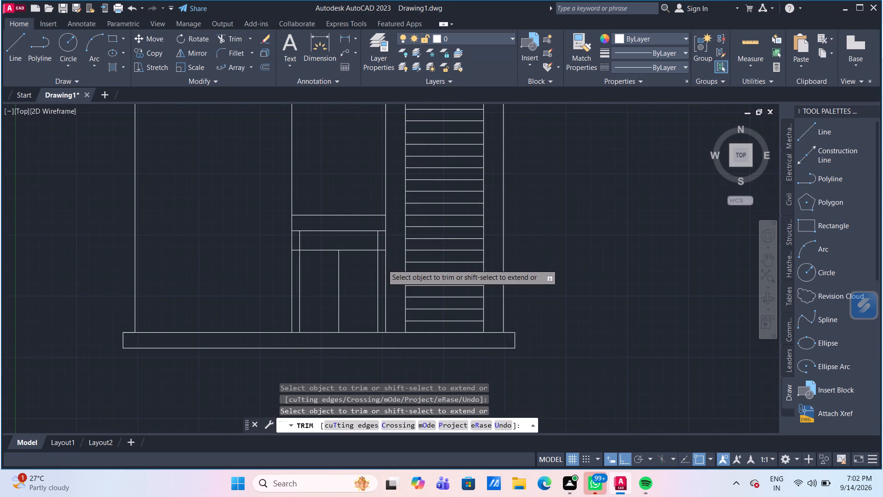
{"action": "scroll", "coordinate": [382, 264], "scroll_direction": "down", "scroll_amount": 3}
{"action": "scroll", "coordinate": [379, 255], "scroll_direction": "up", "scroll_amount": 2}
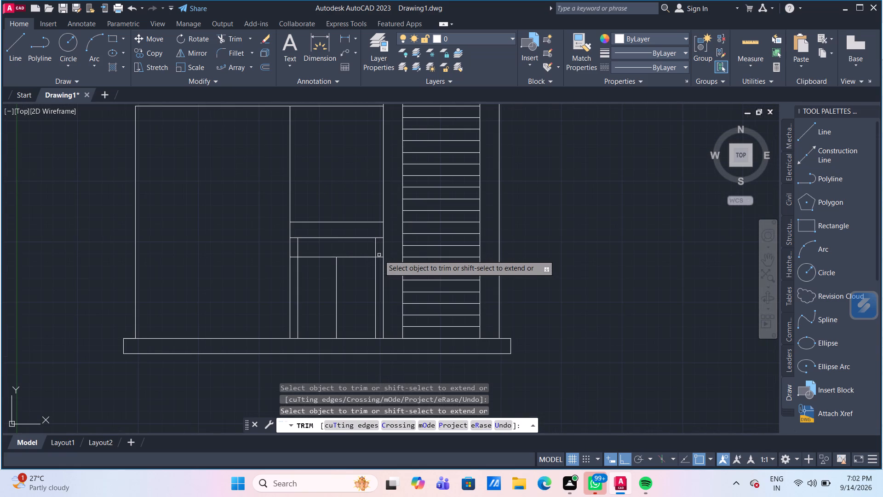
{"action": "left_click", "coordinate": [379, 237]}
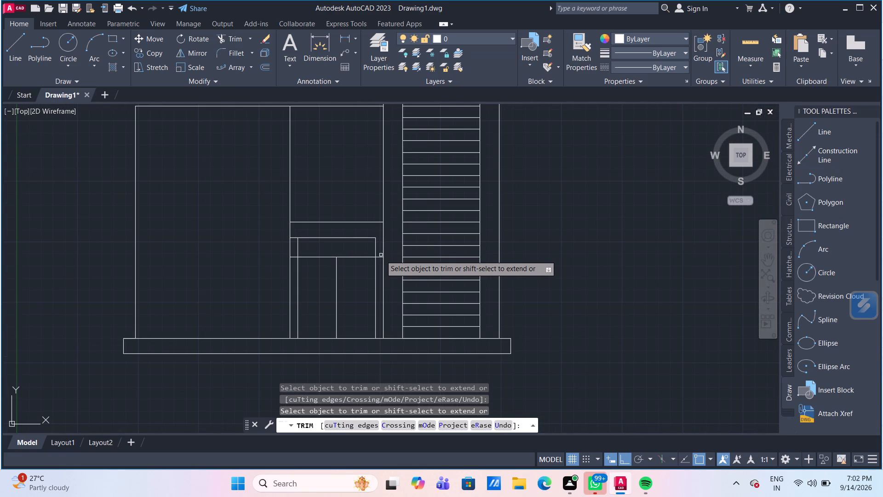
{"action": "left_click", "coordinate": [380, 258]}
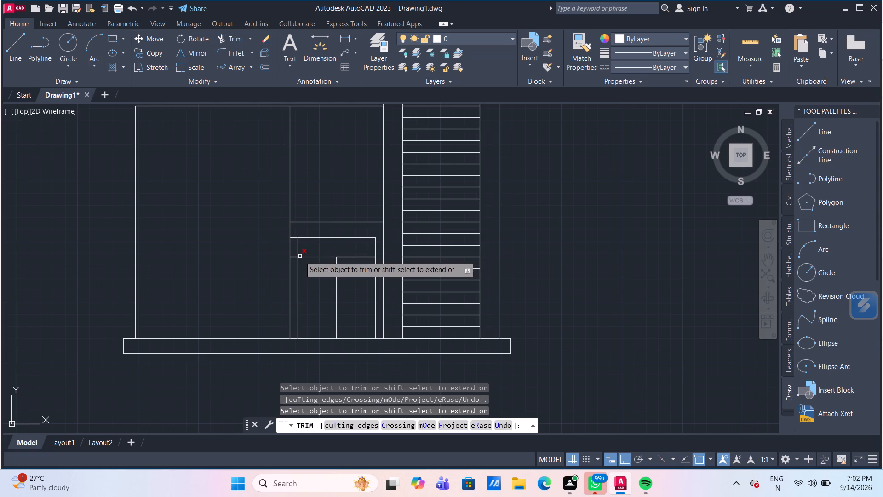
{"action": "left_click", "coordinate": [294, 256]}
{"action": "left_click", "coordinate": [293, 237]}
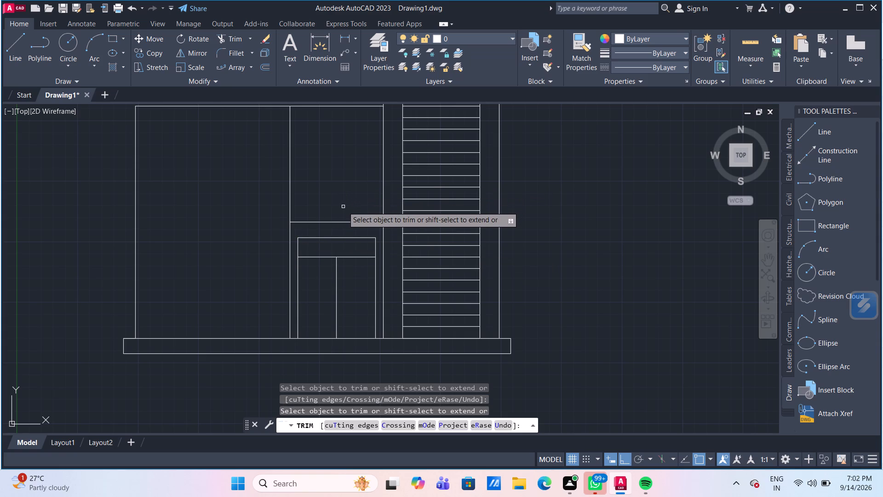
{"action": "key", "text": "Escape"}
Measure the size and spacing of the tower's louvre lines and the narrow bay's width.
{"action": "scroll", "coordinate": [356, 266], "scroll_direction": "up", "scroll_amount": 1}
{"action": "scroll", "coordinate": [355, 266], "scroll_direction": "down", "scroll_amount": 3}
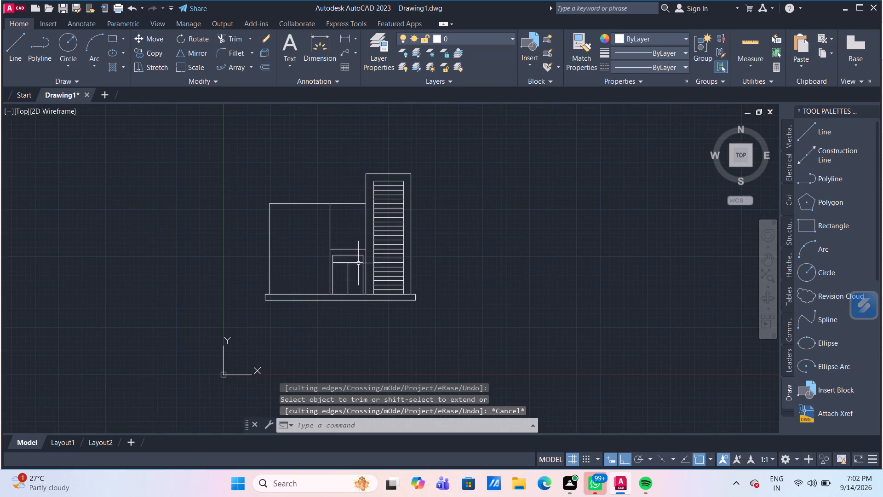
{"action": "scroll", "coordinate": [361, 225], "scroll_direction": "up", "scroll_amount": 2}
{"action": "scroll", "coordinate": [344, 236], "scroll_direction": "down", "scroll_amount": 1}
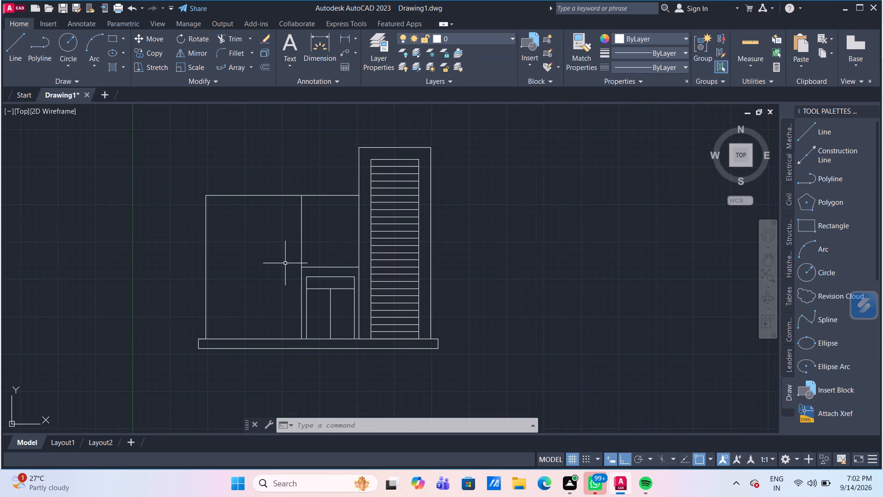
{"action": "scroll", "coordinate": [315, 283], "scroll_direction": "up", "scroll_amount": 1}
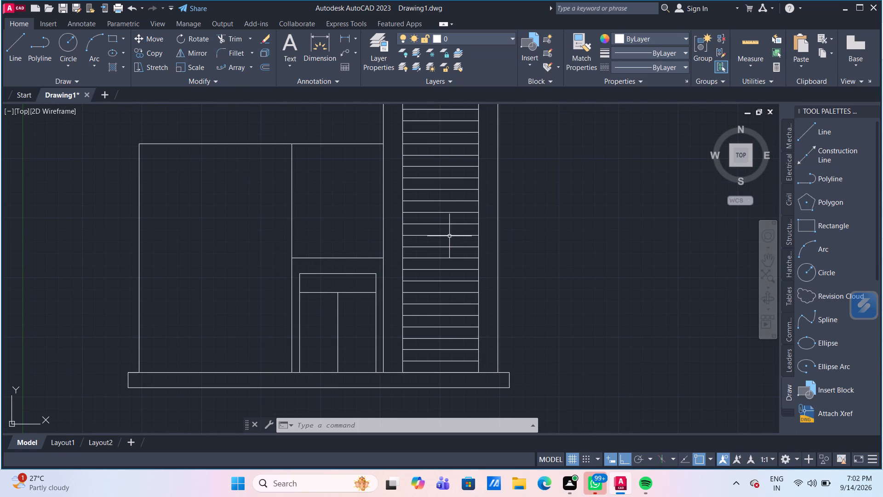
{"action": "scroll", "coordinate": [451, 234], "scroll_direction": "up", "scroll_amount": 1}
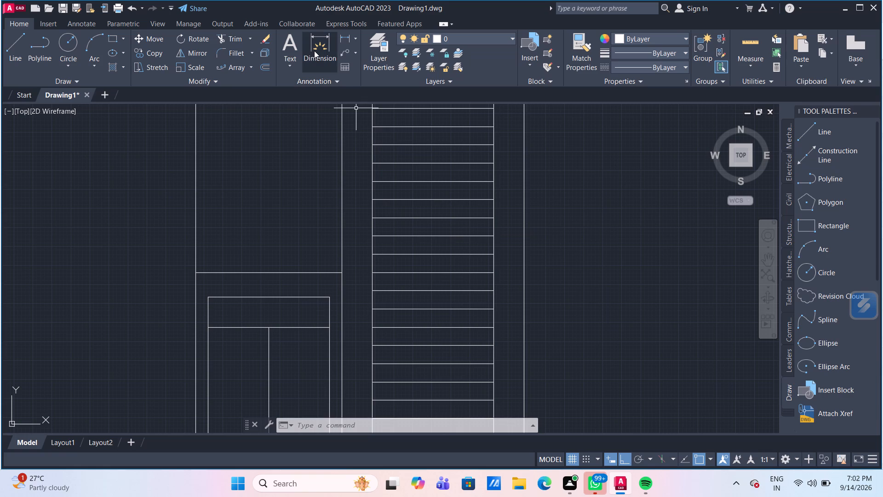
{"action": "left_click", "coordinate": [314, 51]}
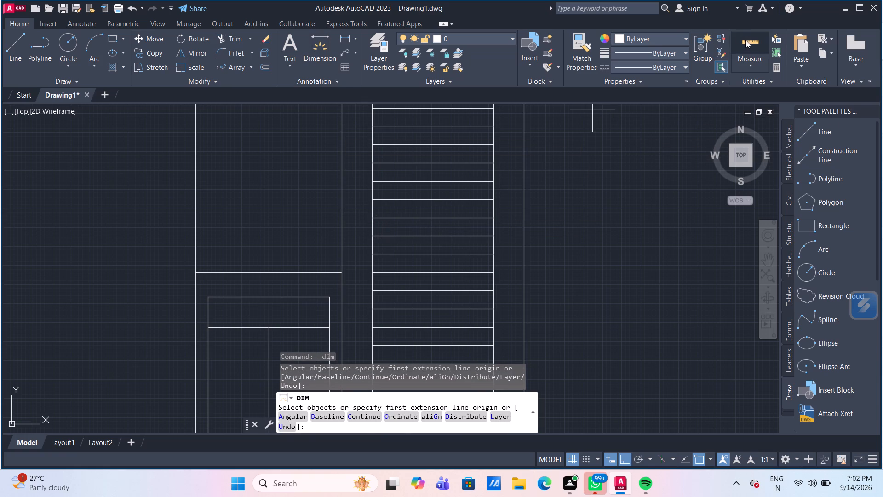
{"action": "left_click", "coordinate": [746, 42]}
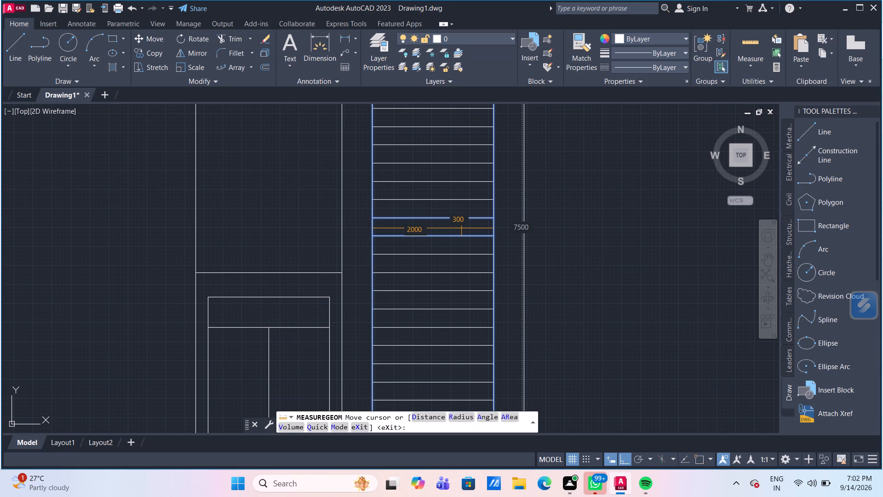
{"action": "key", "text": "Escape"}
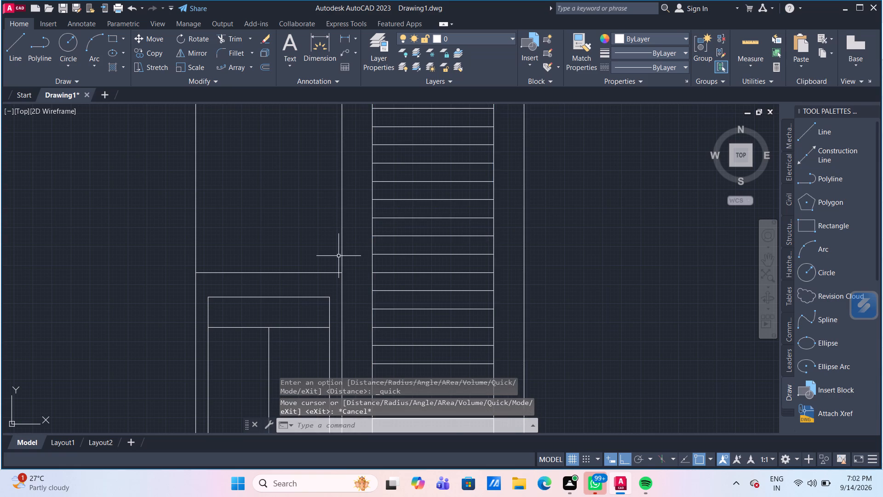
{"action": "left_click_drag", "start_coordinate": [740, 43], "coordinate": [735, 45]}
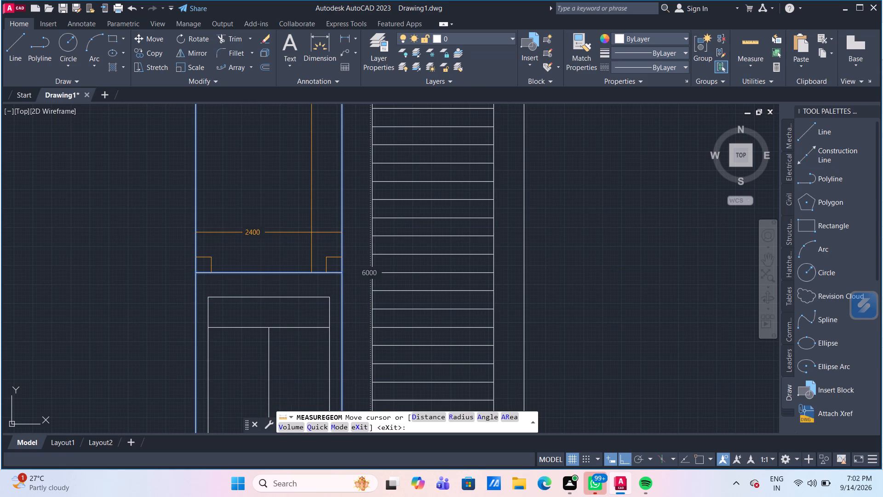
{"action": "key", "text": "Escape"}
Offset the vertical edge shared by the tower and the narrow bay by 1800 into the narrow bay.
{"action": "scroll", "coordinate": [360, 233], "scroll_direction": "down", "scroll_amount": 2}
{"action": "middle_click_drag", "start_coordinate": [350, 237], "coordinate": [340, 216]}
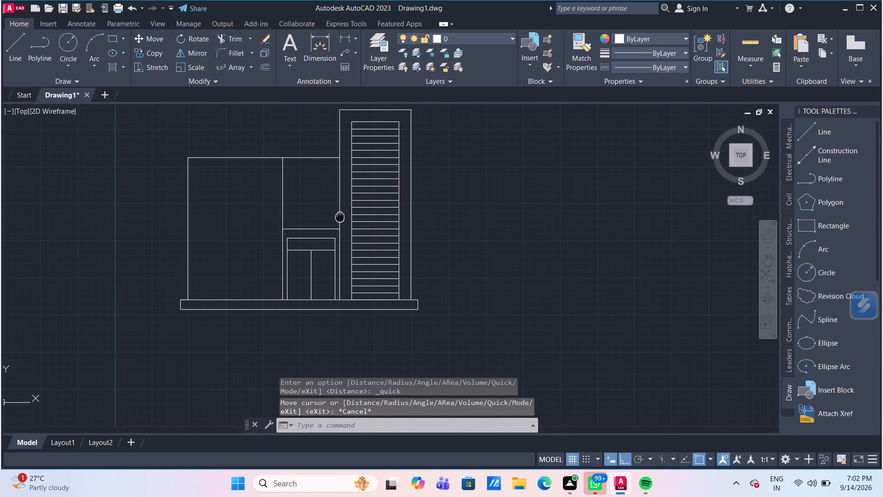
{"action": "scroll", "coordinate": [298, 202], "scroll_direction": "up", "scroll_amount": 1}
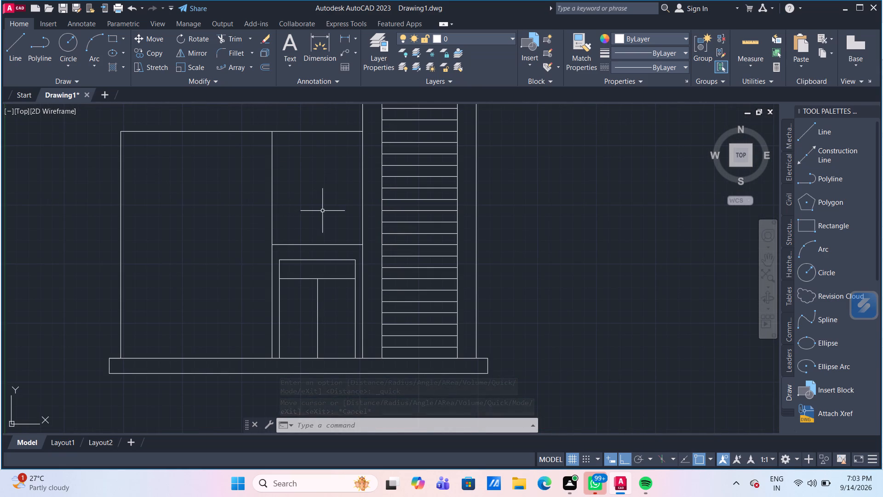
{"action": "scroll", "coordinate": [327, 211], "scroll_direction": "down", "scroll_amount": 2}
{"action": "scroll", "coordinate": [327, 211], "scroll_direction": "up", "scroll_amount": 1}
{"action": "middle_click_drag", "start_coordinate": [327, 211], "coordinate": [310, 226]}
{"action": "type", "text": "OF"}
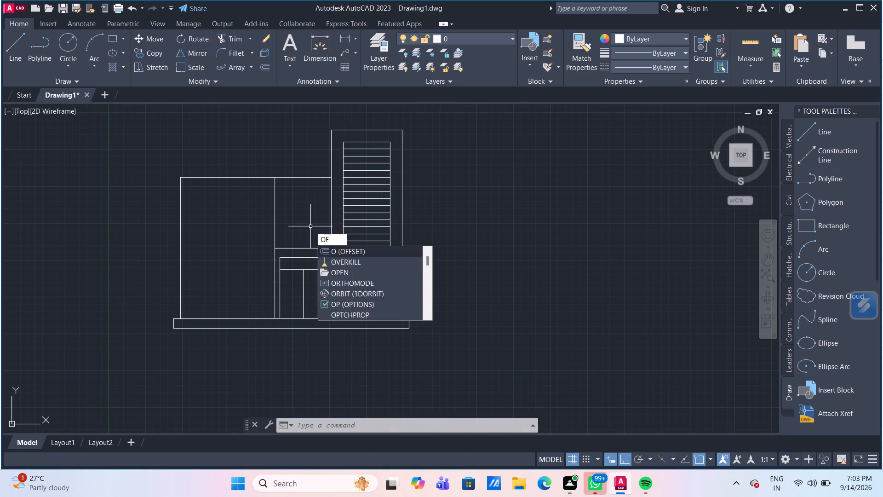
{"action": "key", "text": "Return"}
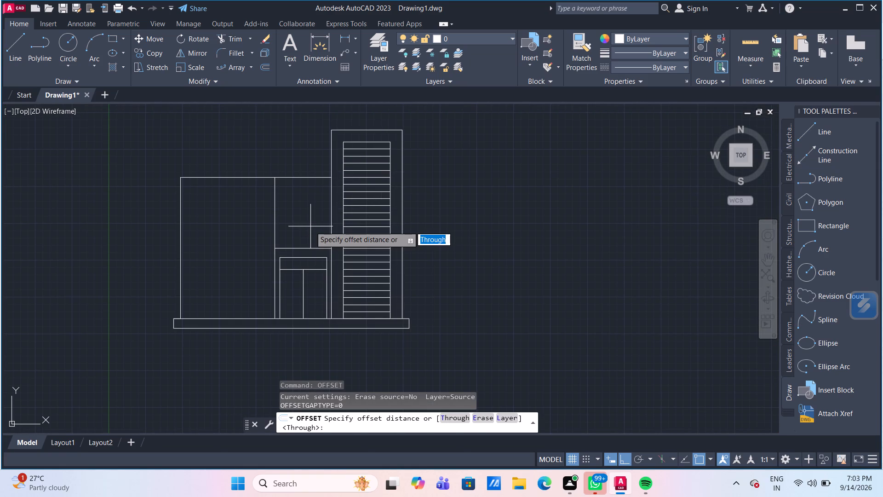
{"action": "key", "text": "Return"}
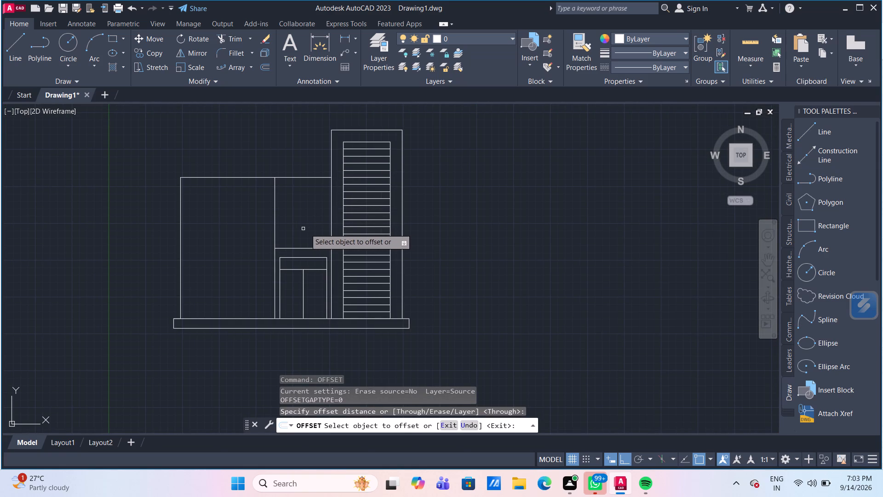
{"action": "left_click", "coordinate": [331, 225]}
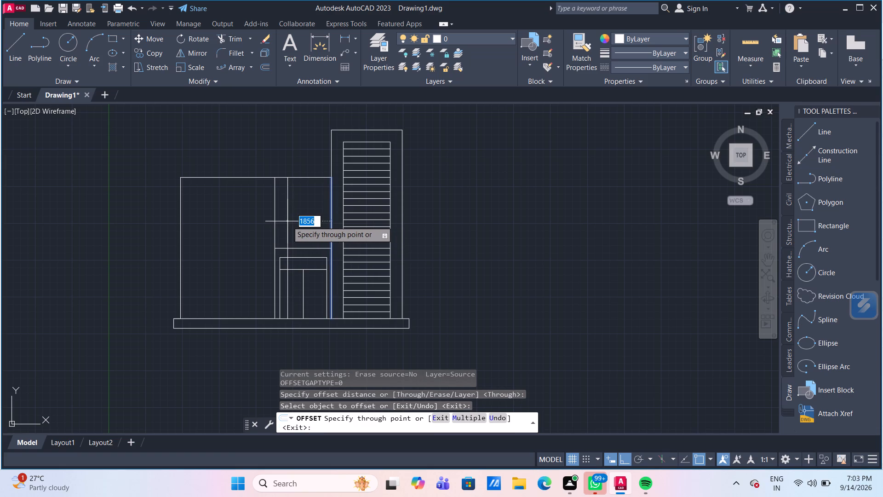
{"action": "type", "text": "1800"}
{"action": "key", "text": "Return"}
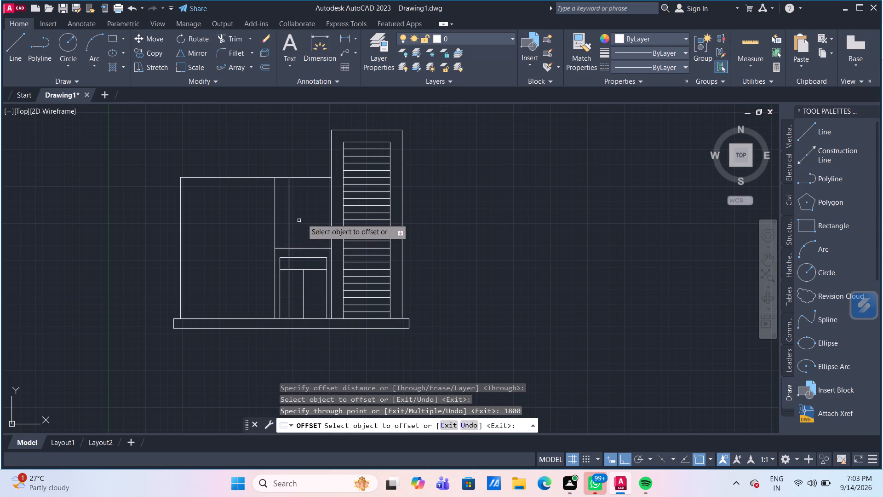
{"action": "key", "text": "Escape"}
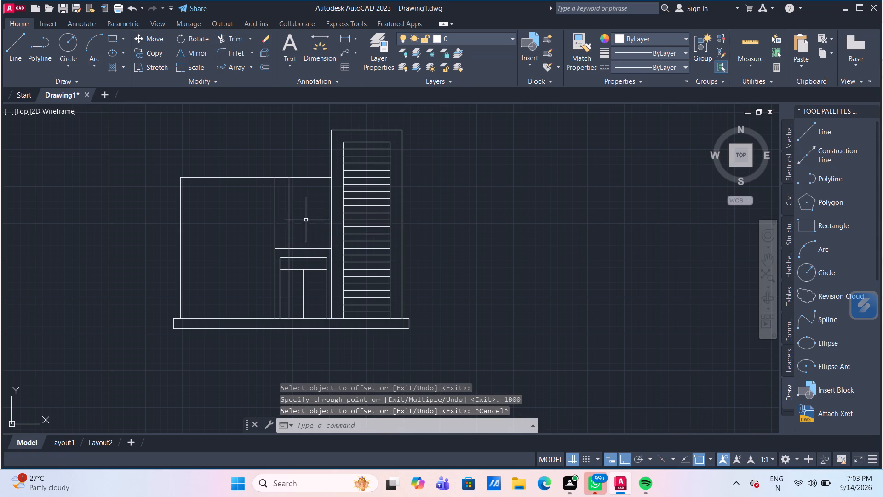
Measure the space between the offset vertical and the tower edge above the bay's horizontal line.
{"action": "scroll", "coordinate": [306, 220], "scroll_direction": "up", "scroll_amount": 1}
{"action": "left_click", "coordinate": [742, 46]}
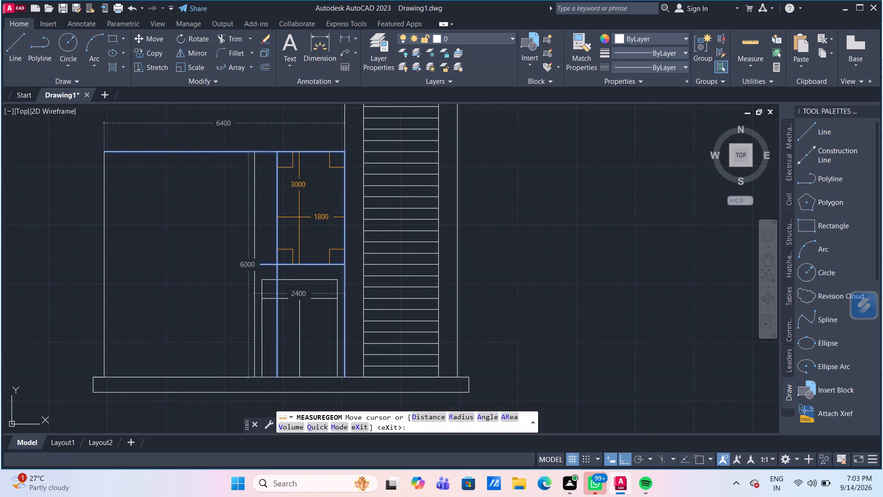
{"action": "key", "text": "Escape"}
Erase the door-like opening in the narrow bay: its two horizontals, both side verticals and the centre vertical.
{"action": "left_click_drag", "start_coordinate": [269, 308], "coordinate": [263, 296]}
{"action": "left_click", "coordinate": [260, 276]}
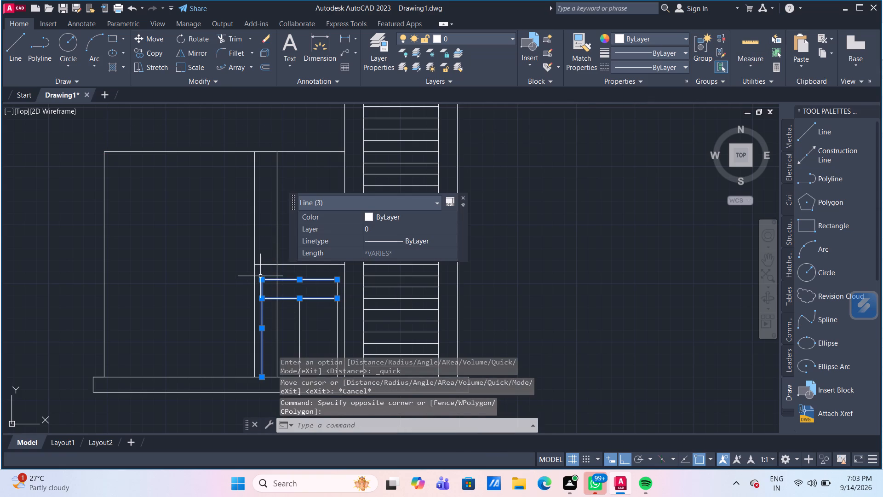
{"action": "key", "text": "Delete"}
{"action": "left_click", "coordinate": [300, 316]}
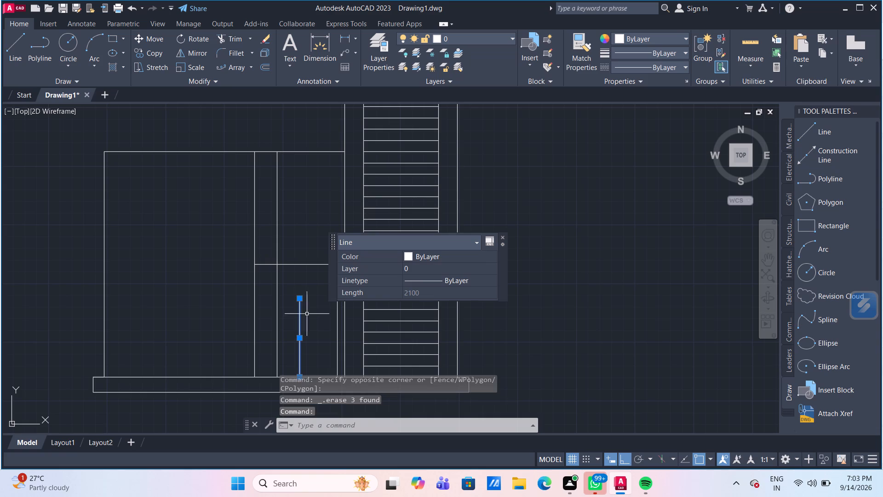
{"action": "left_click", "coordinate": [336, 316]}
{"action": "key", "text": "Delete"}
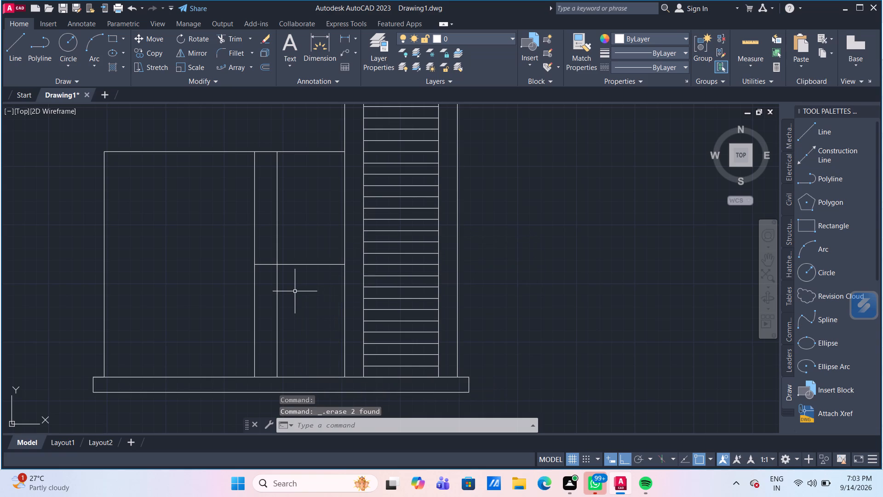
Shorten the narrow bay's remaining horizontal line by 600 so that its left end meets the offset vertical.
{"action": "left_click", "coordinate": [264, 265]}
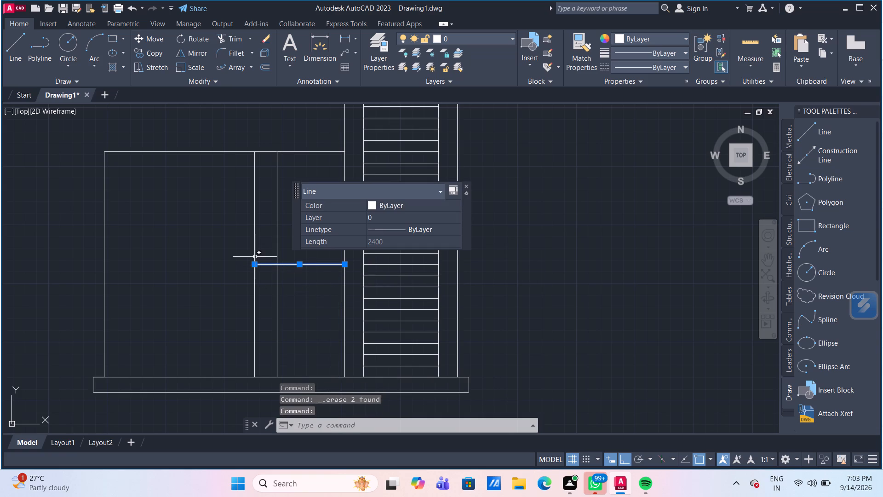
{"action": "left_click", "coordinate": [254, 265]}
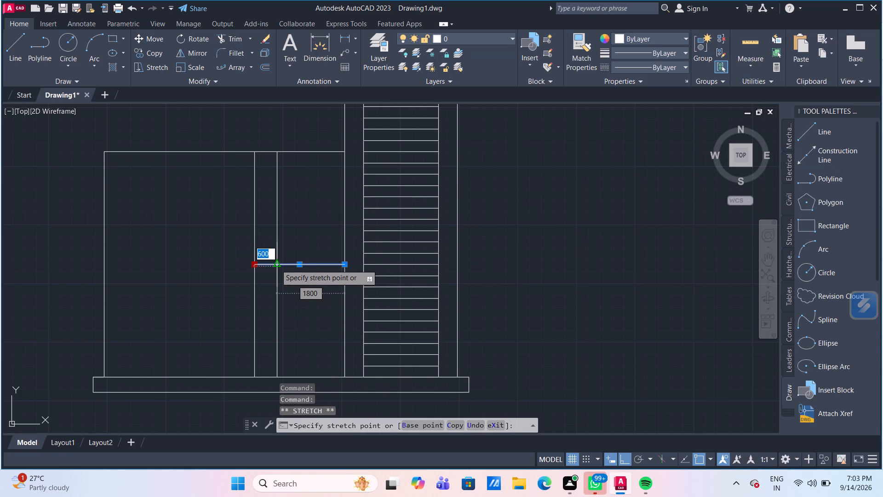
{"action": "left_click", "coordinate": [276, 265]}
{"action": "key", "text": "Escape"}
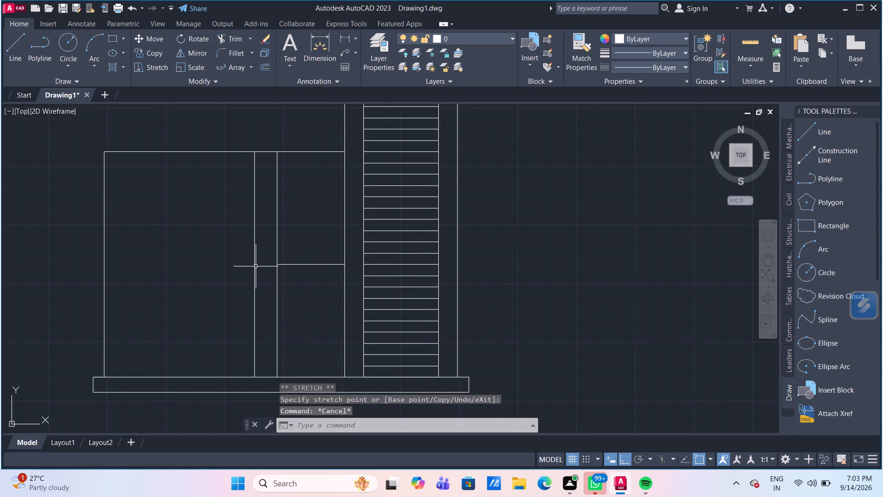
Erase the narrow bay's original left vertical, leaving the offset vertical as the bay's edge.
{"action": "left_click", "coordinate": [255, 266]}
{"action": "key", "text": "Delete"}
{"action": "scroll", "coordinate": [237, 260], "scroll_direction": "down", "scroll_amount": 1}
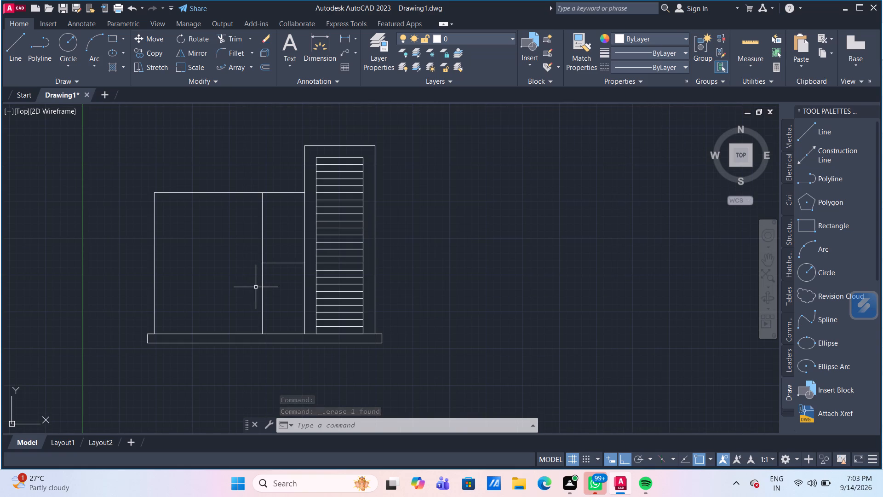
{"action": "scroll", "coordinate": [286, 277], "scroll_direction": "up", "scroll_amount": 1}
{"action": "middle_click_drag", "start_coordinate": [285, 276], "coordinate": [281, 251]}
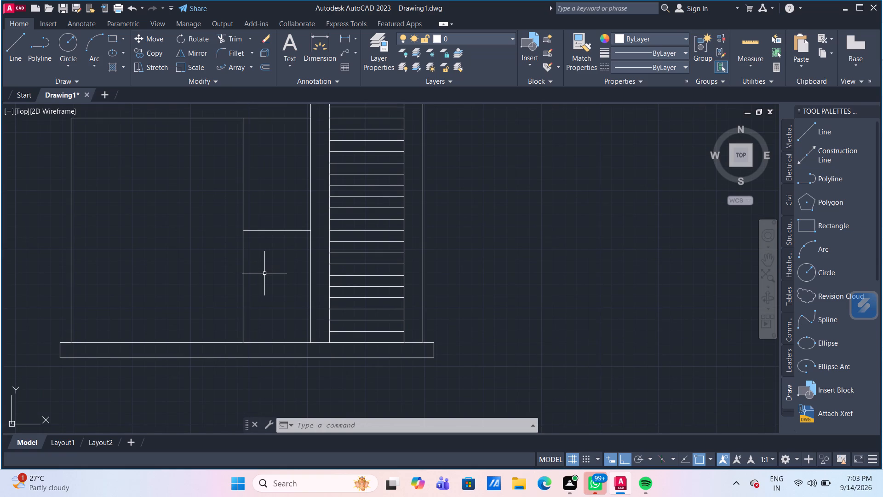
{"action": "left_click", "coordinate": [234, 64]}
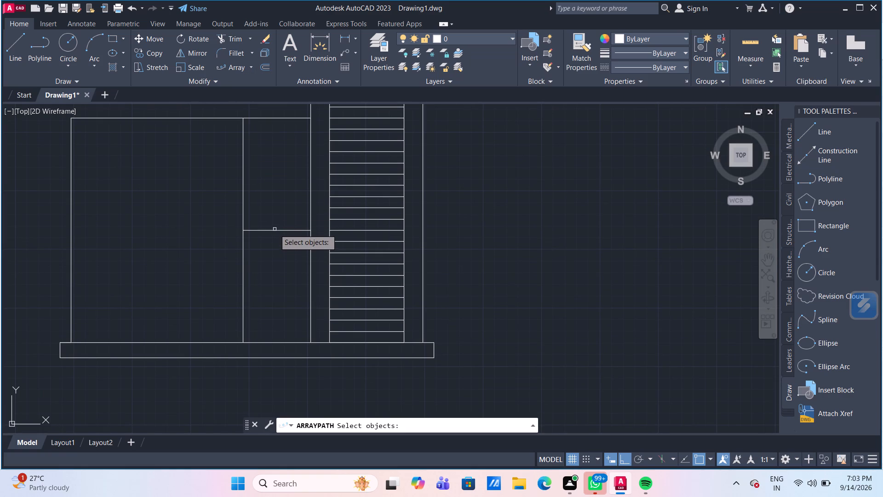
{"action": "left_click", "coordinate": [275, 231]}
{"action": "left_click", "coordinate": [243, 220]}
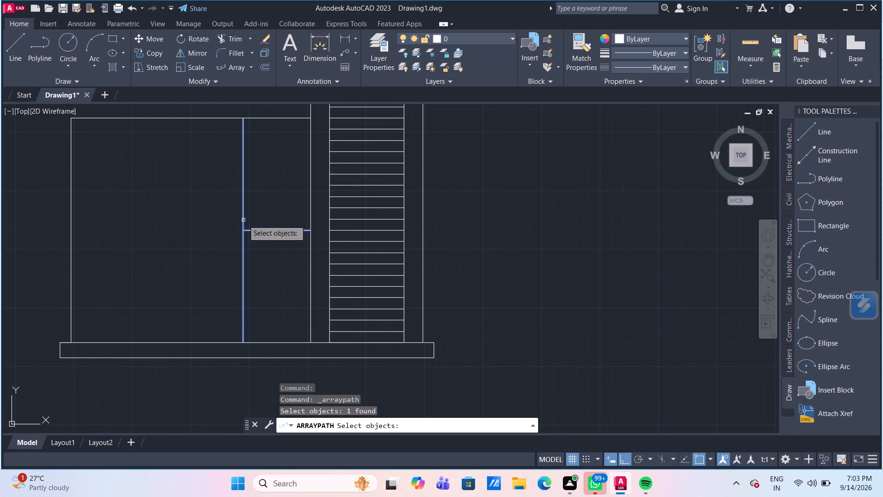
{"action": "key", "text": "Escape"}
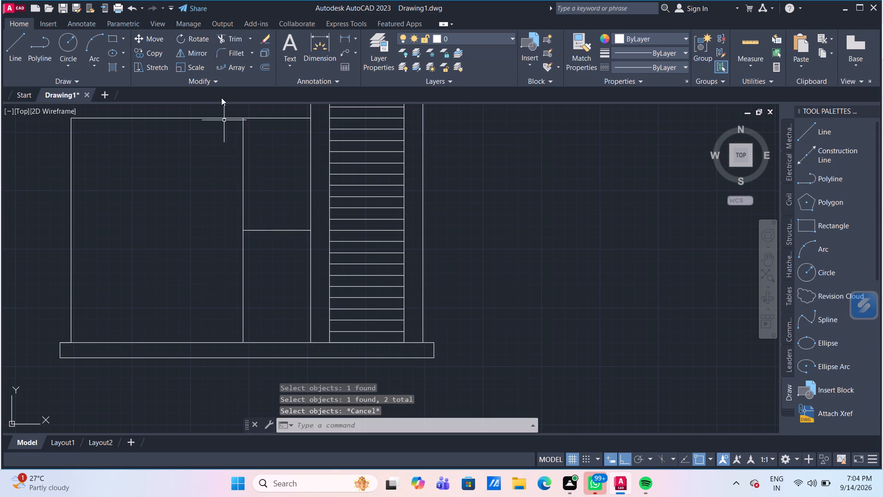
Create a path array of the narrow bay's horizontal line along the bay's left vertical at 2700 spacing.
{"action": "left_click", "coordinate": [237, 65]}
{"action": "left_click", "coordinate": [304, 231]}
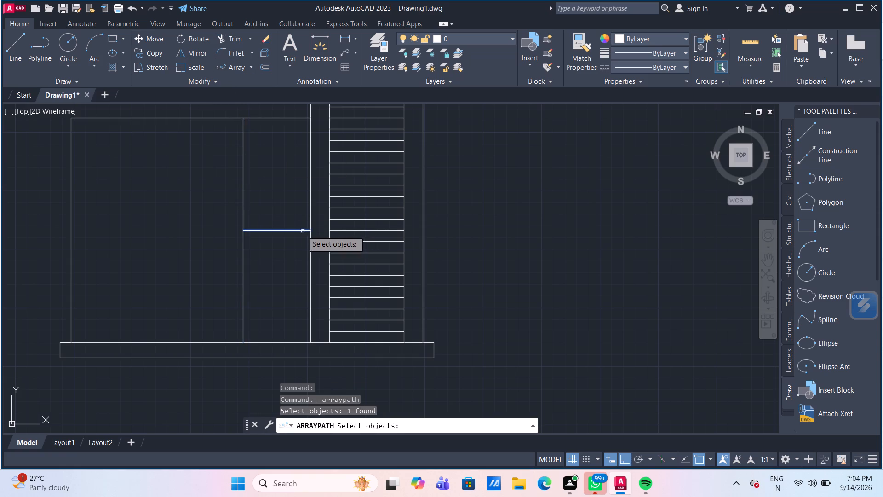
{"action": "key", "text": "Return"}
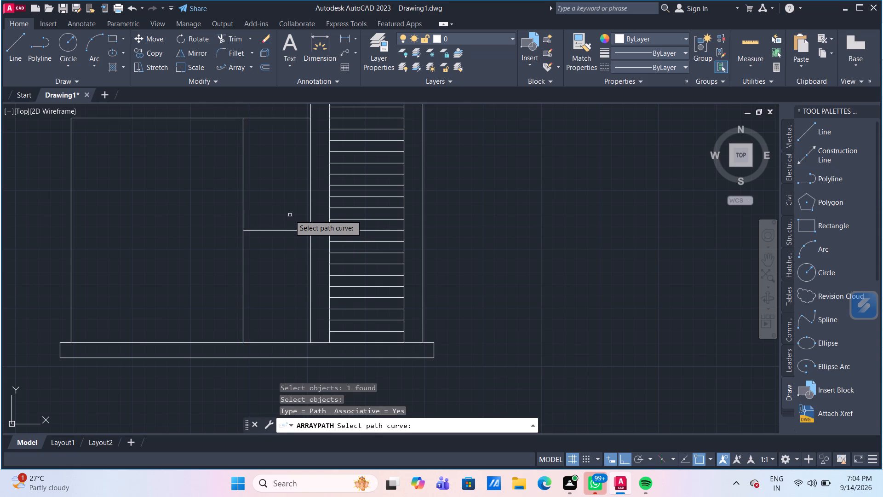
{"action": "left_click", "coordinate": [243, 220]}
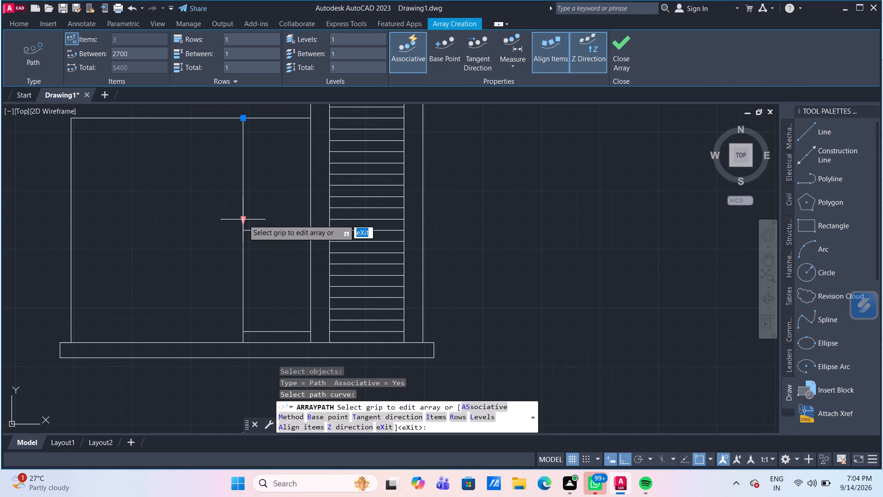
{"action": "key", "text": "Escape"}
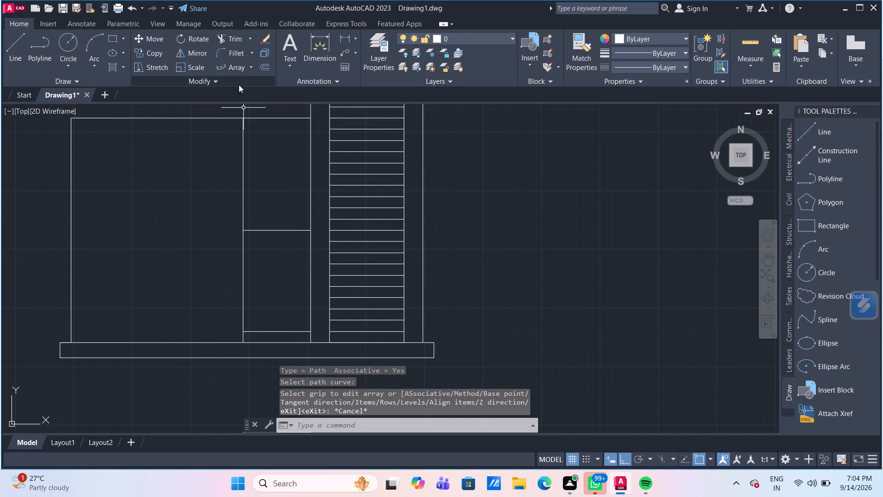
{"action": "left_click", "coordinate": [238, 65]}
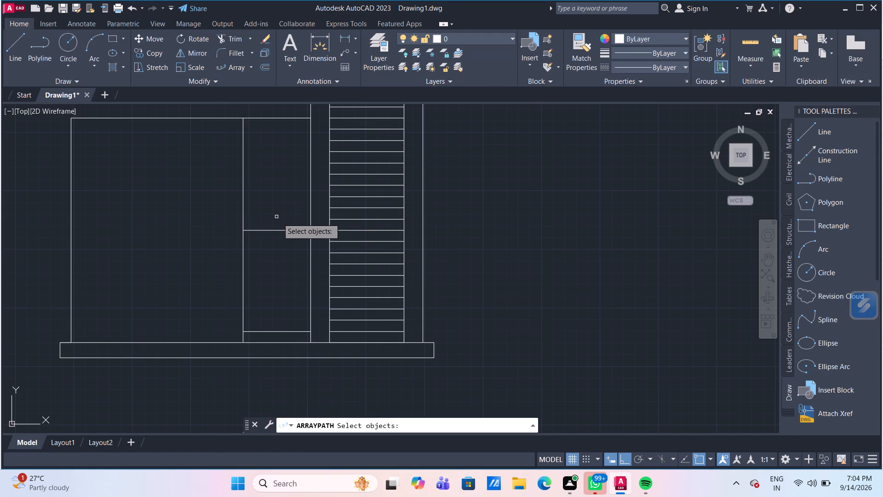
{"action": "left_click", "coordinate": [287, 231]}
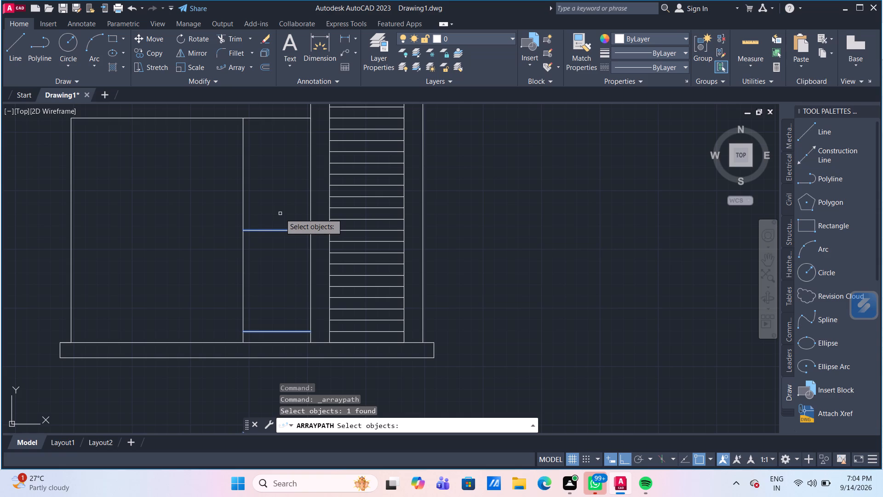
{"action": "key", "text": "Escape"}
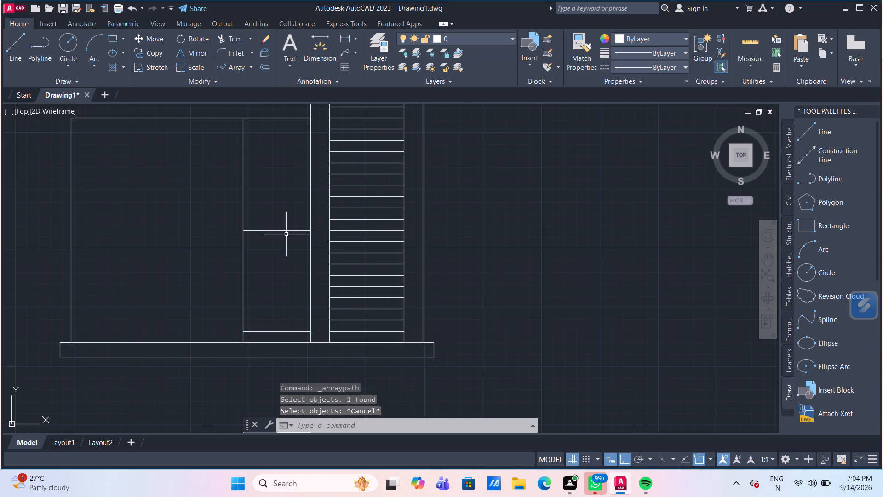
Erase the path array of horizontal lines in the narrow bay.
{"action": "left_click", "coordinate": [281, 332]}
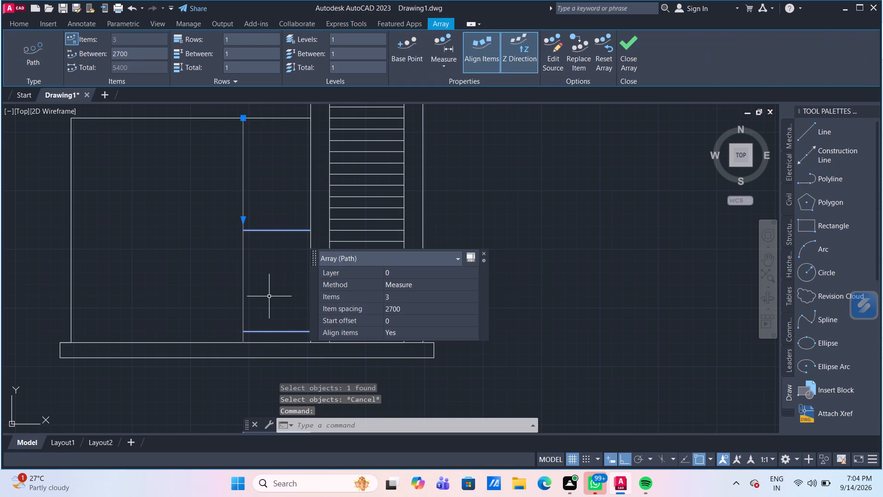
{"action": "key", "text": "Delete"}
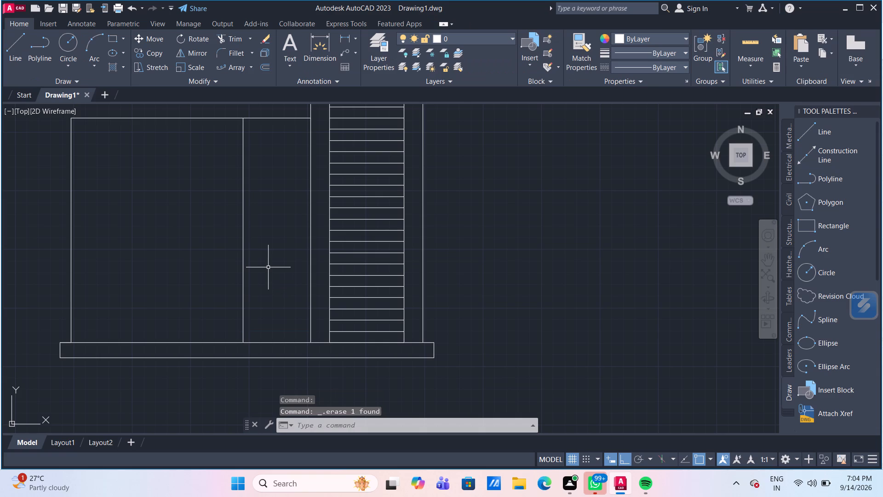
Draw an 1800 long horizontal line across the narrow bay from the tower edge, level with a tower louvre line.
{"action": "left_click", "coordinate": [17, 41]}
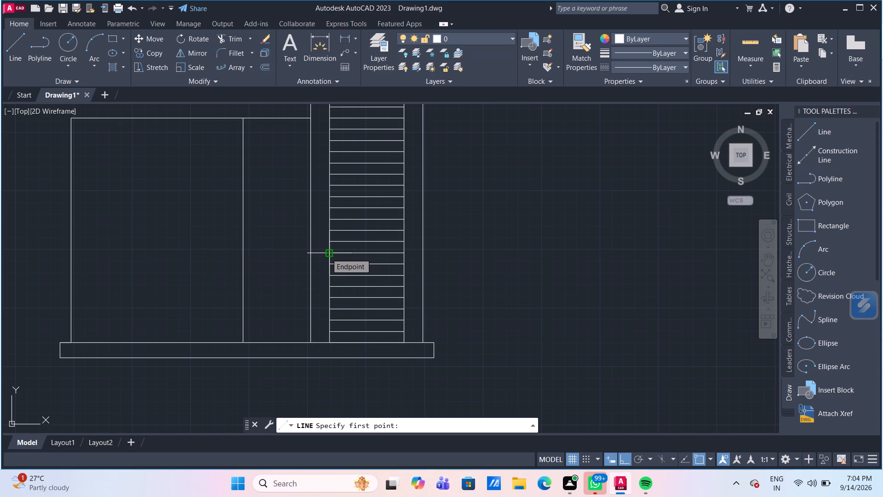
{"action": "left_click", "coordinate": [311, 255]}
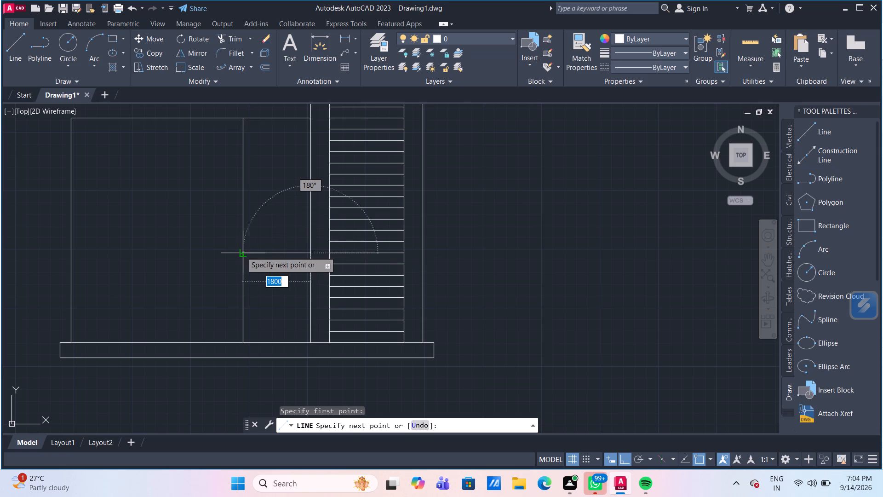
{"action": "left_click", "coordinate": [242, 251]}
{"action": "key", "text": "Escape"}
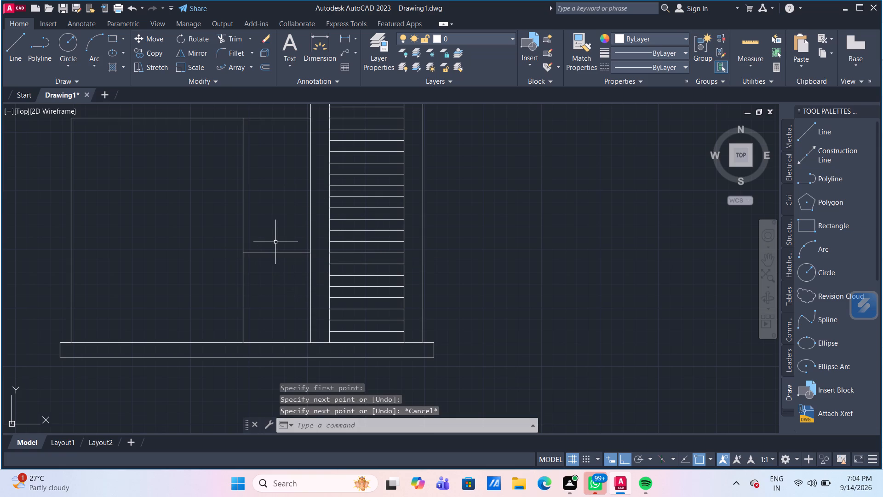
Offset the narrow bay's horizontal line upward by 300.
{"action": "type", "text": "OF"}
{"action": "key", "text": "Return"}
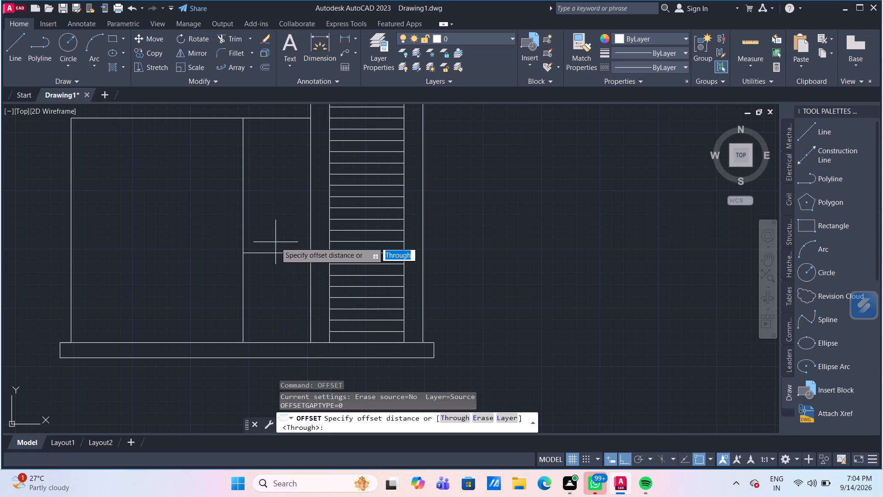
{"action": "key", "text": "Return"}
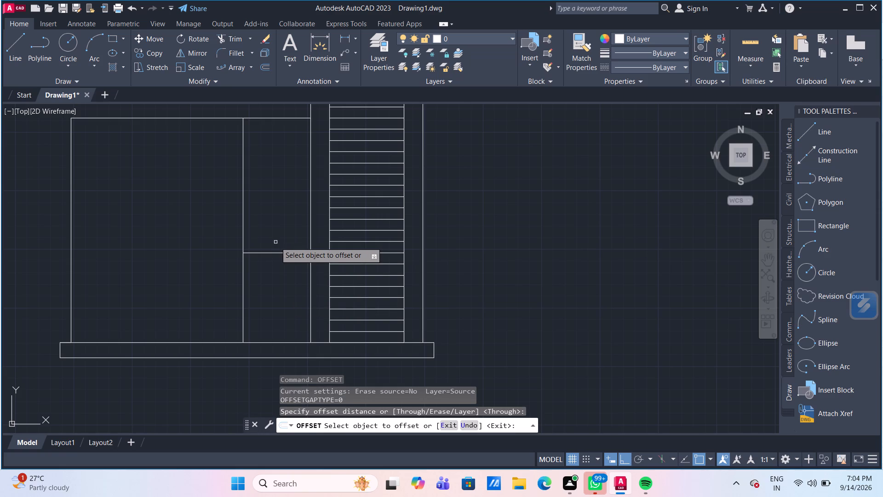
{"action": "left_click", "coordinate": [279, 253]}
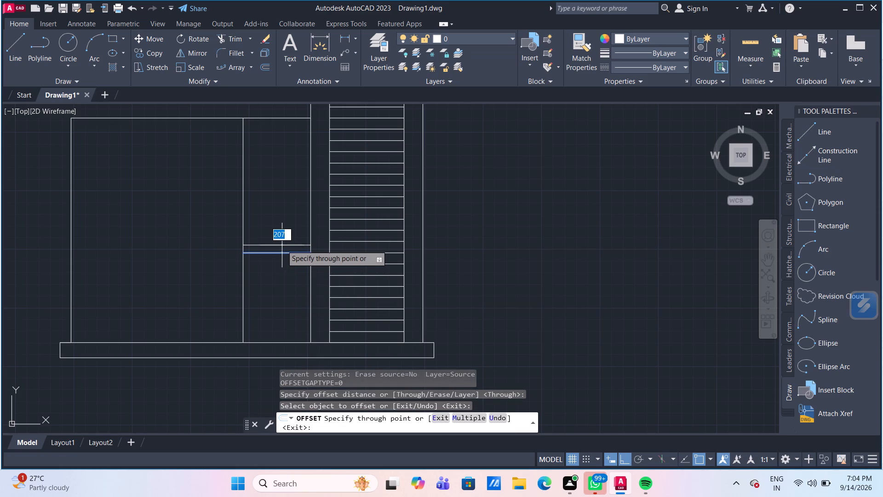
{"action": "type", "text": "400"}
{"action": "key", "text": "BackSpace"}
{"action": "key", "text": "BackSpace"}
{"action": "key", "text": "BackSpace"}
{"action": "key", "text": "BackSpace"}
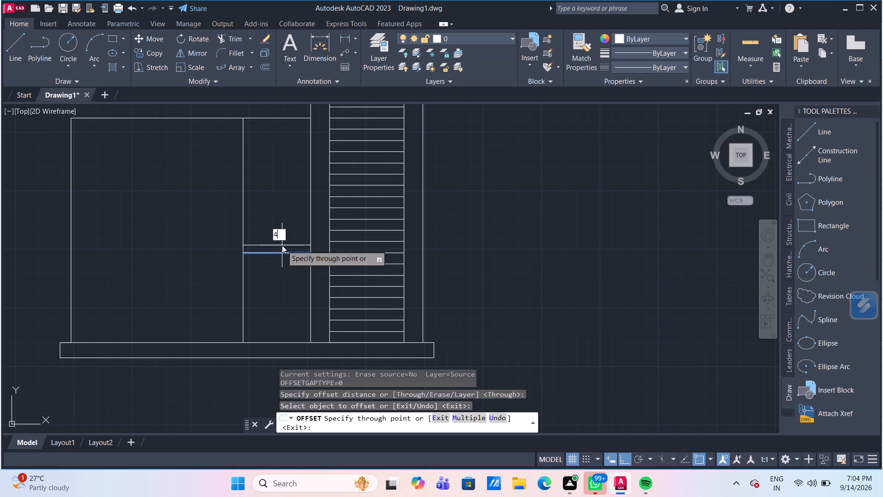
{"action": "type", "text": "300"}
{"action": "key", "text": "Return"}
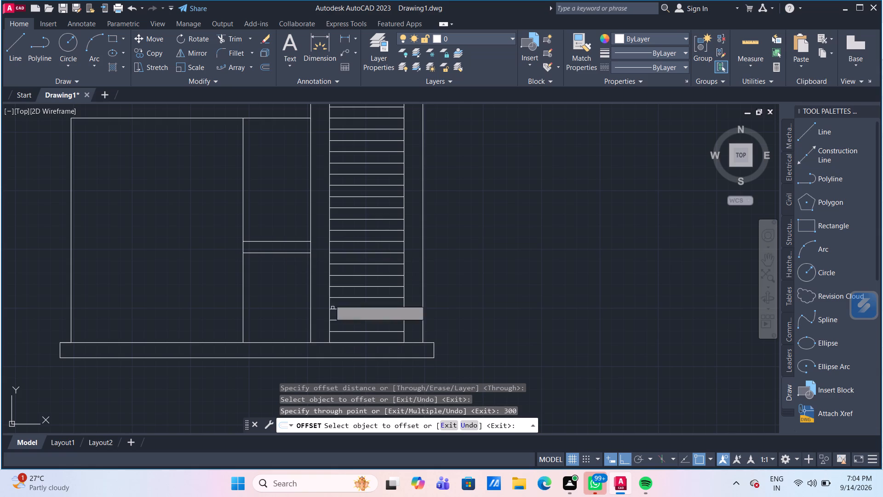
{"action": "key", "text": "Escape"}
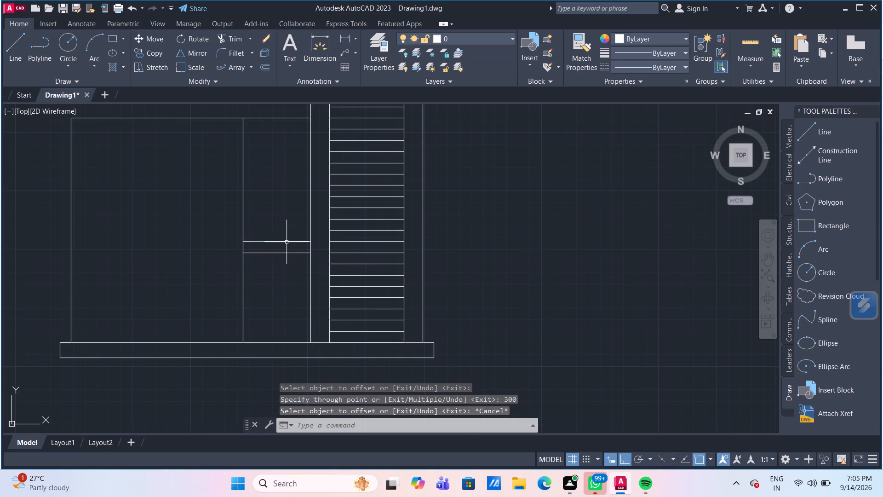
Move the upper of the narrow bay's two horizontal lines up by 100.
{"action": "left_click", "coordinate": [287, 242]}
{"action": "key", "text": "m"}
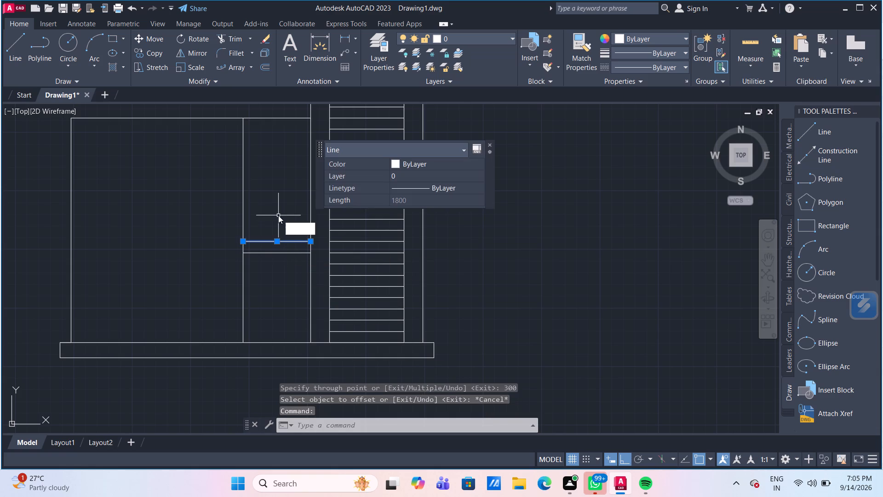
{"action": "key", "text": "Return"}
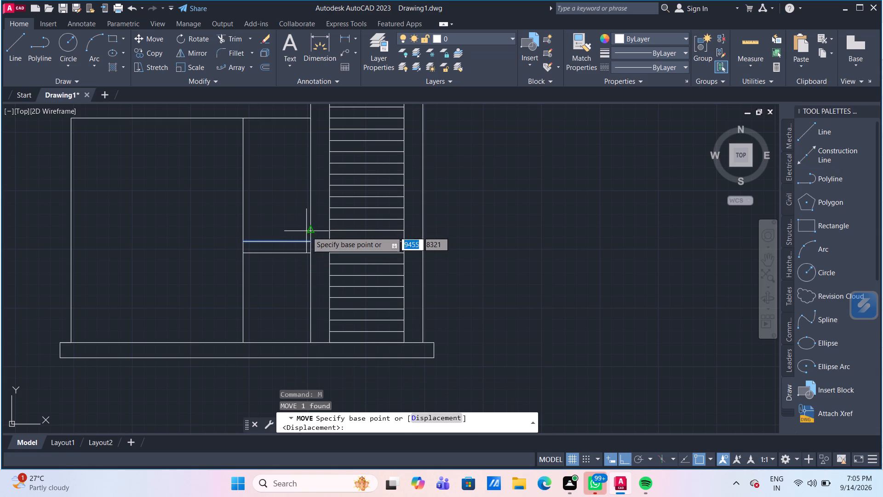
{"action": "left_click", "coordinate": [312, 240]}
{"action": "type", "text": "100"}
{"action": "key", "text": "Return"}
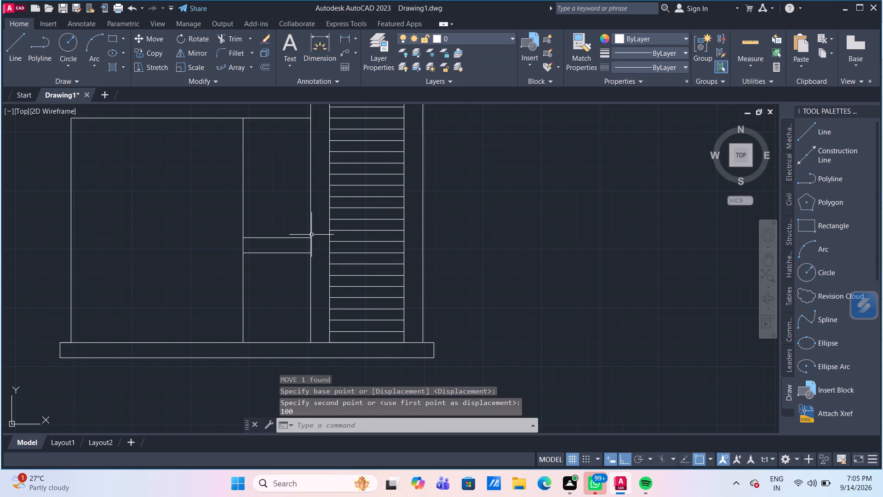
Erase the lower of the two horizontal lines in the narrow bay.
{"action": "scroll", "coordinate": [282, 294], "scroll_direction": "down", "scroll_amount": 2}
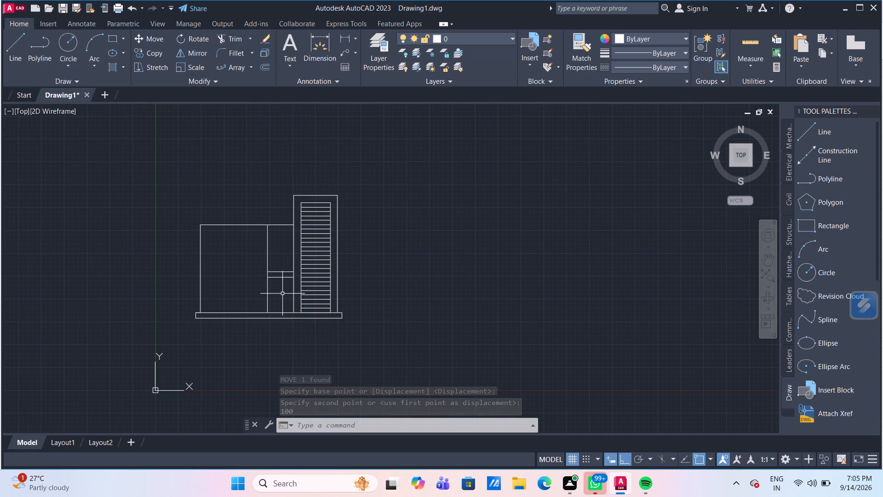
{"action": "scroll", "coordinate": [282, 294], "scroll_direction": "up", "scroll_amount": 2}
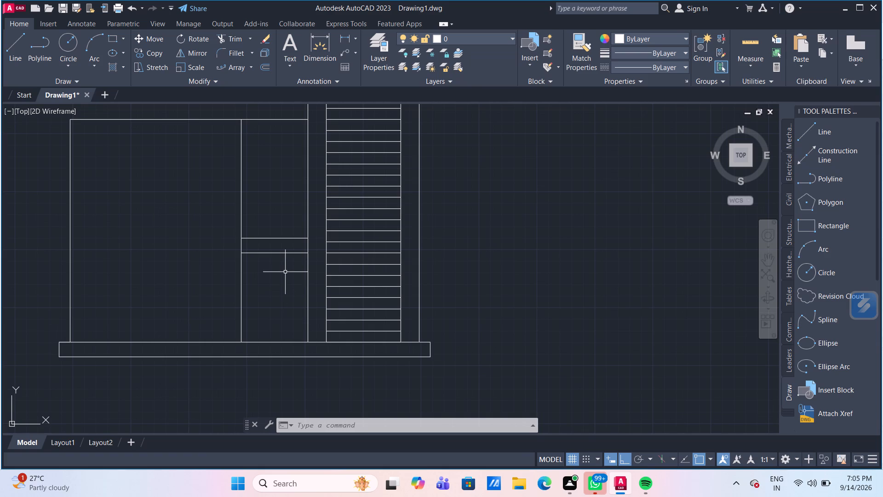
{"action": "left_click", "coordinate": [281, 254]}
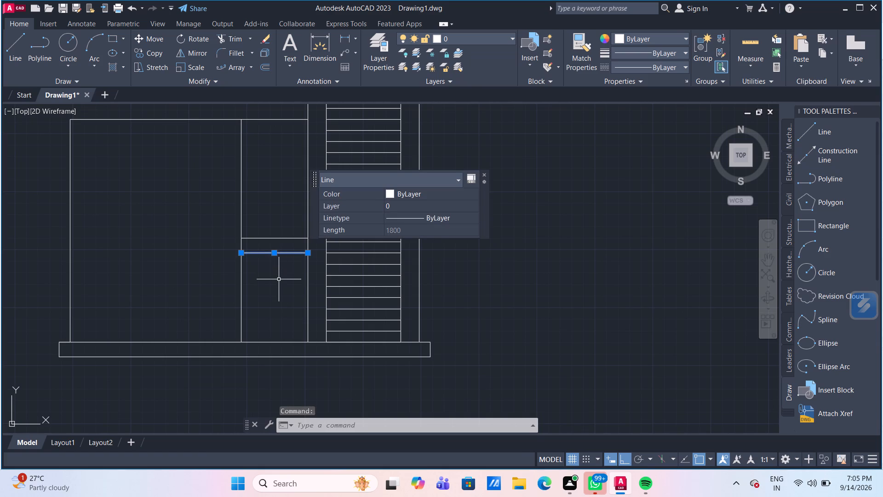
{"action": "key", "text": "Delete"}
Draw a 4600 long horizontal line across the wide bay from its left edge's midpoint to the narrow bay's left vertical.
{"action": "scroll", "coordinate": [279, 279], "scroll_direction": "down", "scroll_amount": 1}
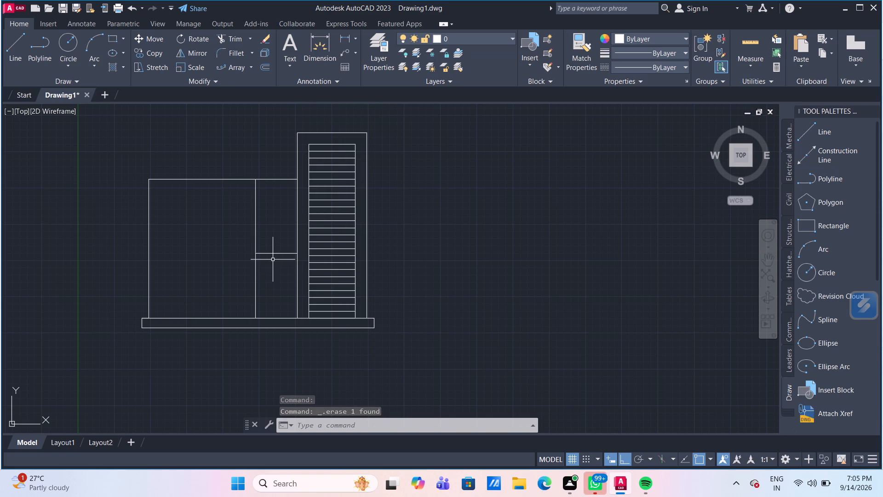
{"action": "scroll", "coordinate": [265, 240], "scroll_direction": "up", "scroll_amount": 1}
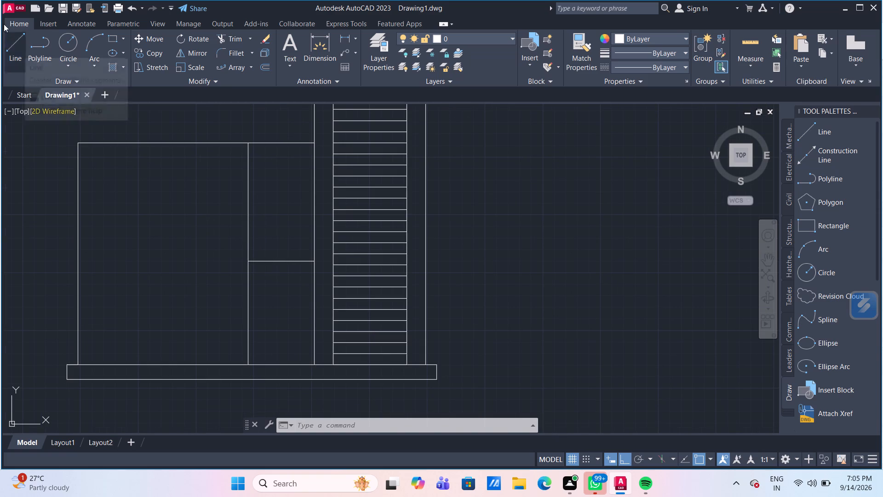
{"action": "left_click", "coordinate": [17, 41]}
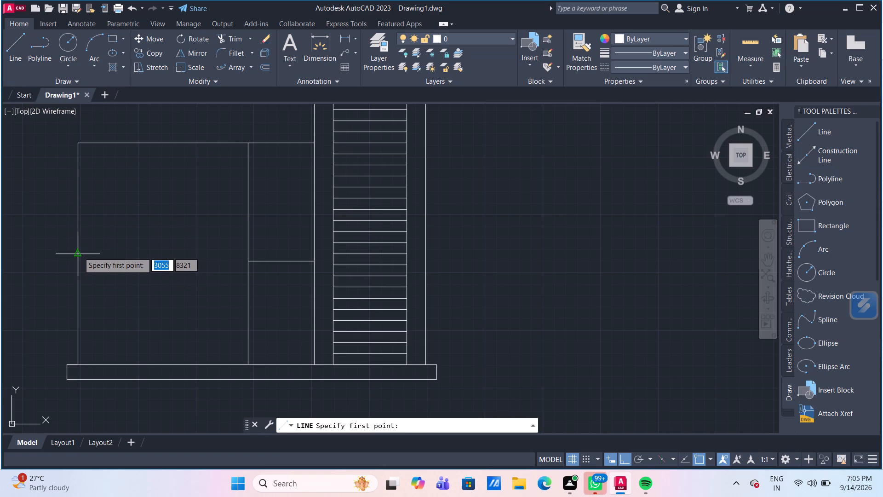
{"action": "left_click", "coordinate": [79, 252]}
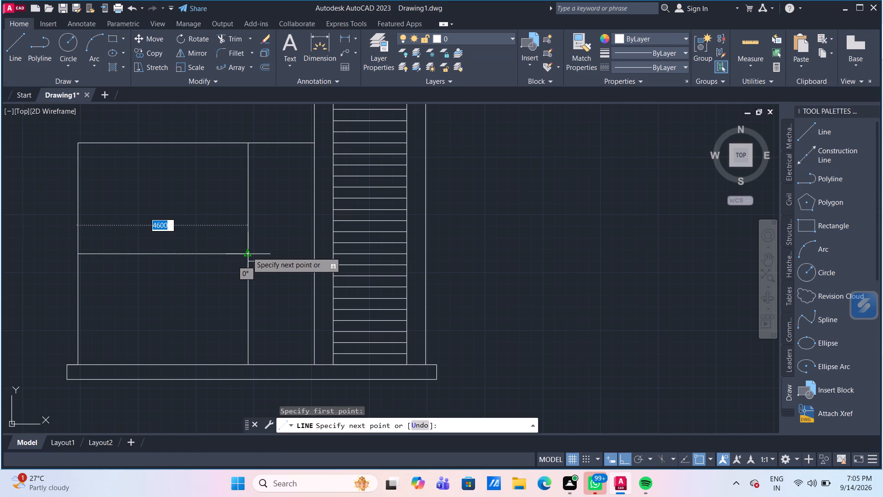
{"action": "left_click", "coordinate": [247, 252]}
{"action": "key", "text": "Return"}
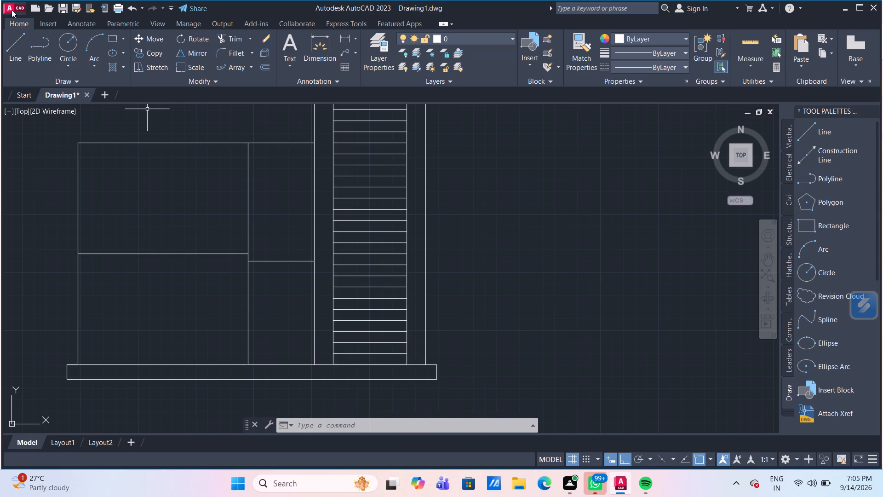
Draw a horizontal line across the top of the narrow bay, from its left vertical to the tower's left edge.
{"action": "left_click", "coordinate": [15, 45]}
{"action": "left_click", "coordinate": [248, 146]}
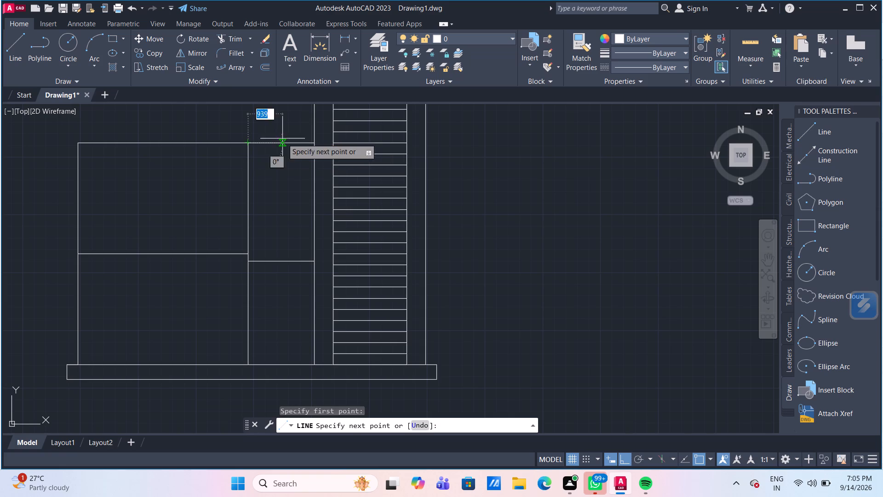
{"action": "left_click", "coordinate": [315, 141]}
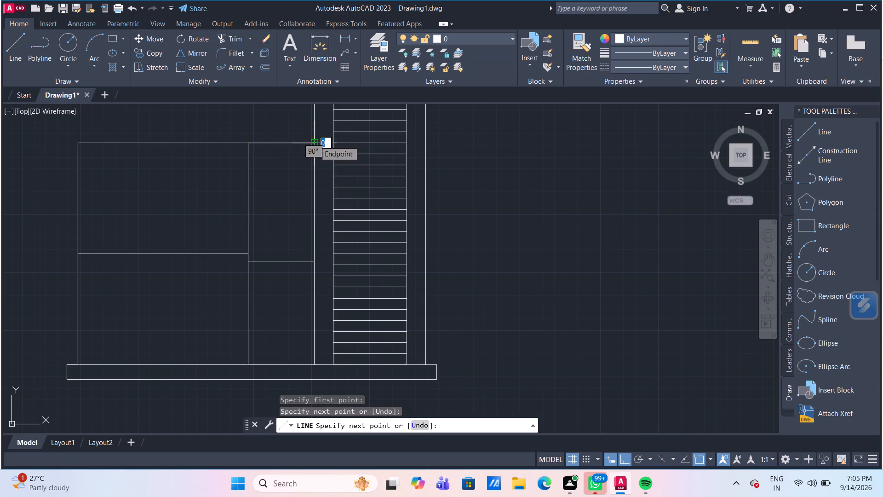
{"action": "key", "text": "Return"}
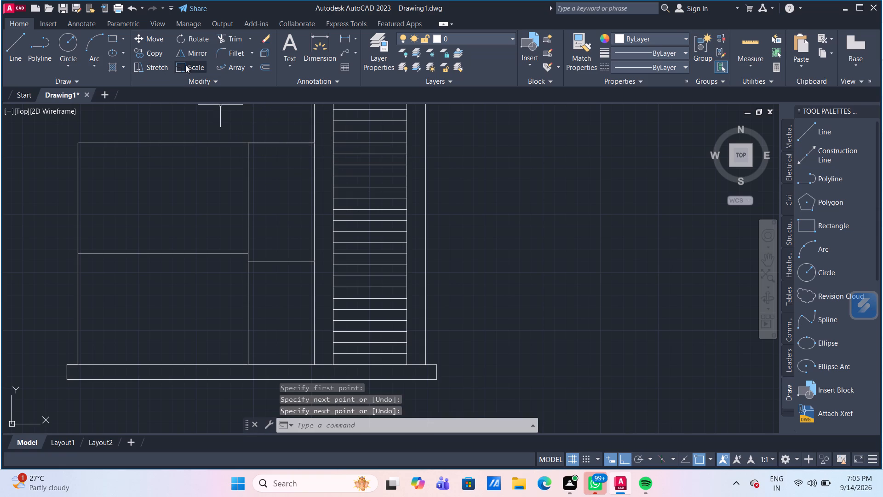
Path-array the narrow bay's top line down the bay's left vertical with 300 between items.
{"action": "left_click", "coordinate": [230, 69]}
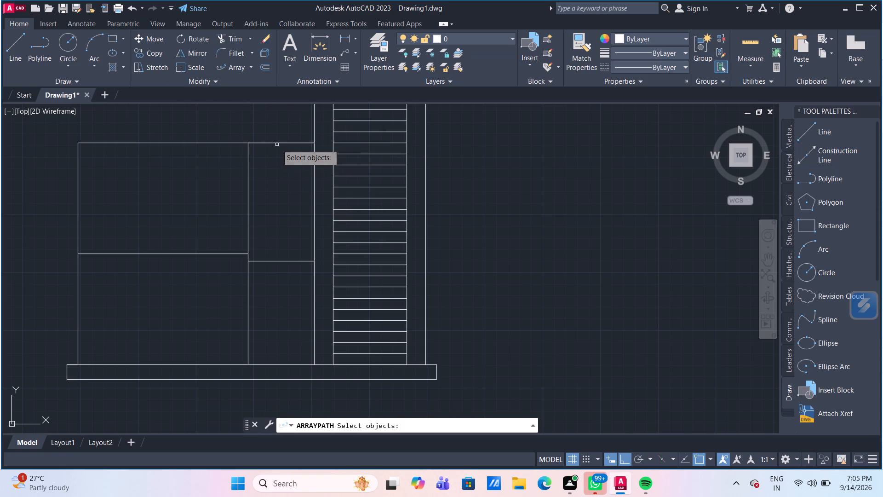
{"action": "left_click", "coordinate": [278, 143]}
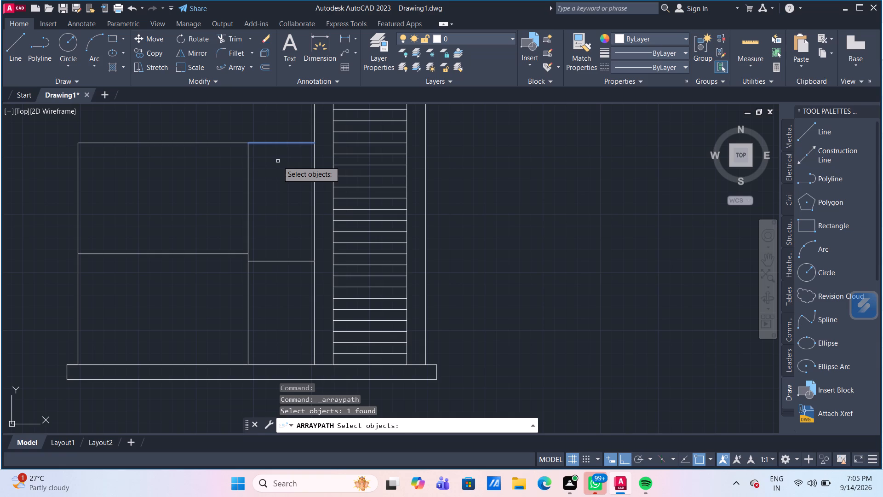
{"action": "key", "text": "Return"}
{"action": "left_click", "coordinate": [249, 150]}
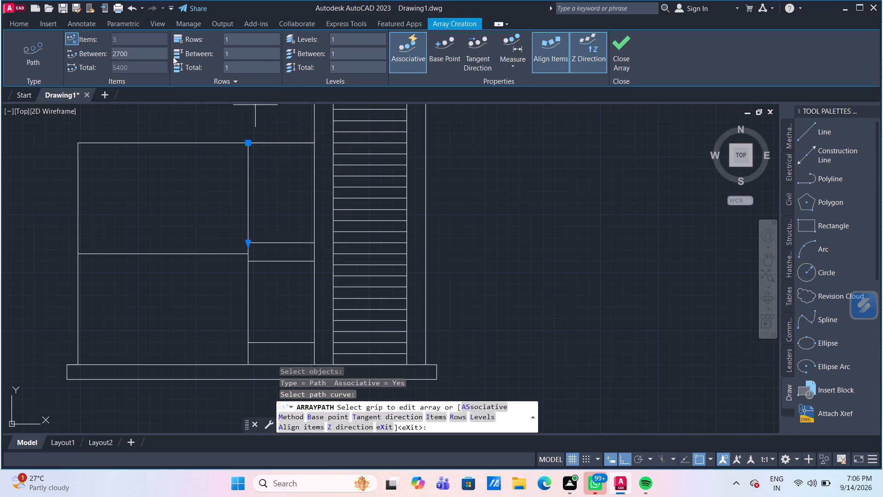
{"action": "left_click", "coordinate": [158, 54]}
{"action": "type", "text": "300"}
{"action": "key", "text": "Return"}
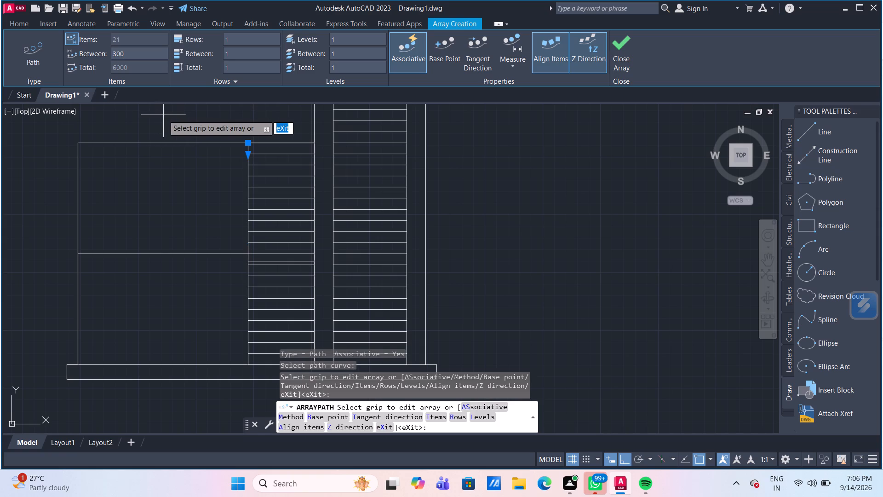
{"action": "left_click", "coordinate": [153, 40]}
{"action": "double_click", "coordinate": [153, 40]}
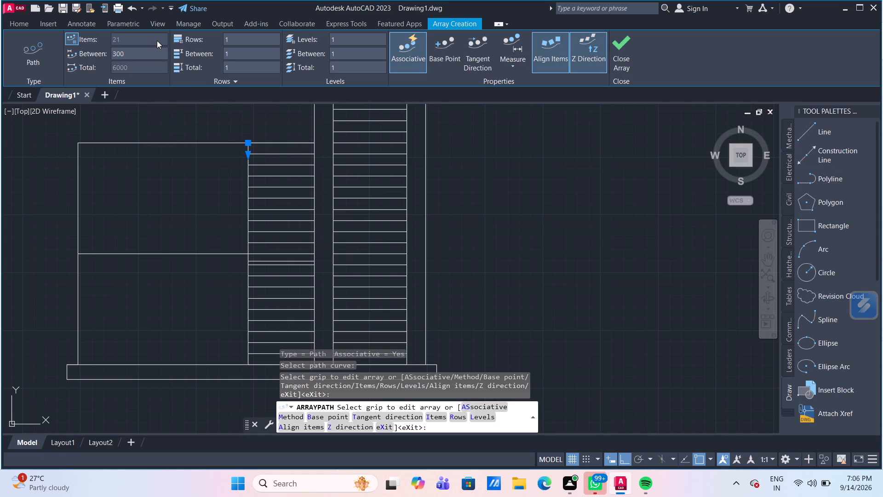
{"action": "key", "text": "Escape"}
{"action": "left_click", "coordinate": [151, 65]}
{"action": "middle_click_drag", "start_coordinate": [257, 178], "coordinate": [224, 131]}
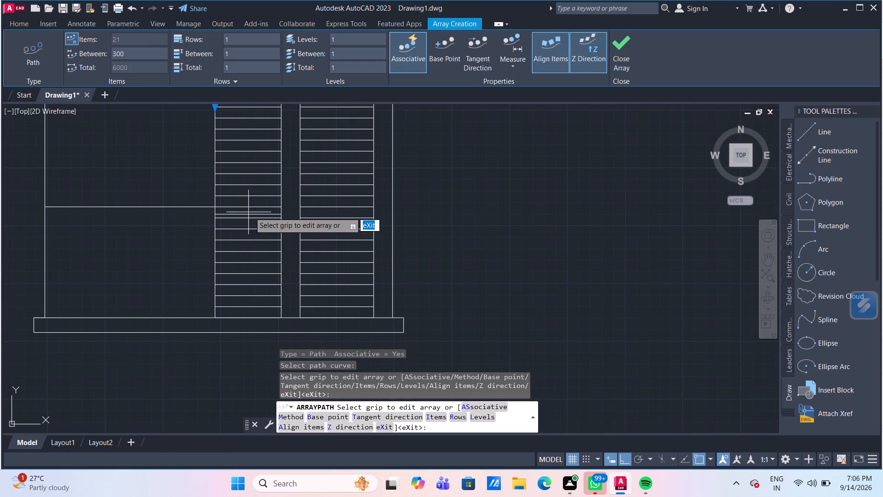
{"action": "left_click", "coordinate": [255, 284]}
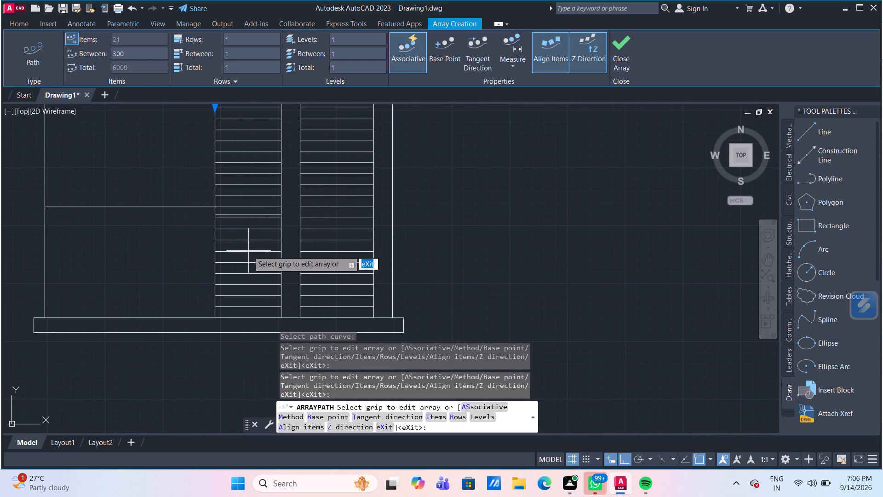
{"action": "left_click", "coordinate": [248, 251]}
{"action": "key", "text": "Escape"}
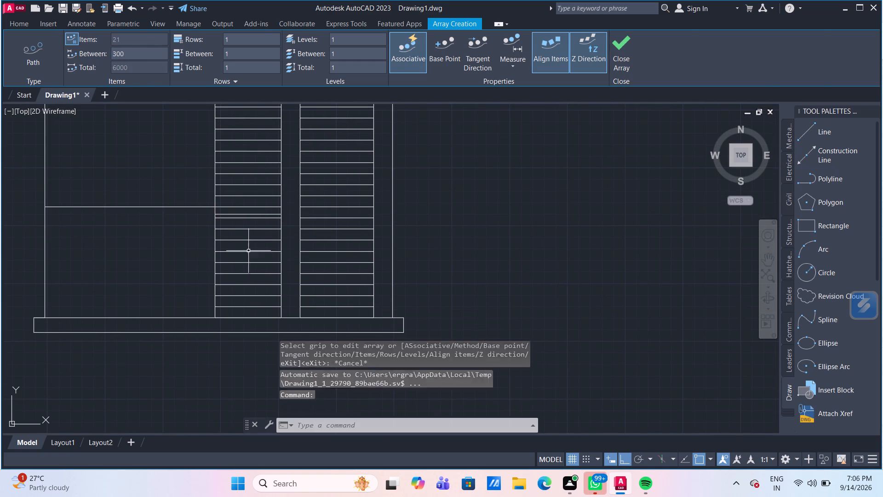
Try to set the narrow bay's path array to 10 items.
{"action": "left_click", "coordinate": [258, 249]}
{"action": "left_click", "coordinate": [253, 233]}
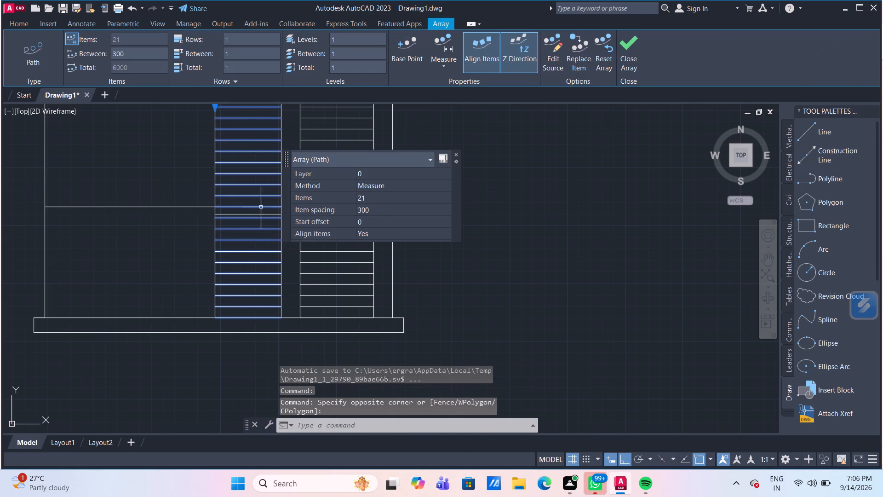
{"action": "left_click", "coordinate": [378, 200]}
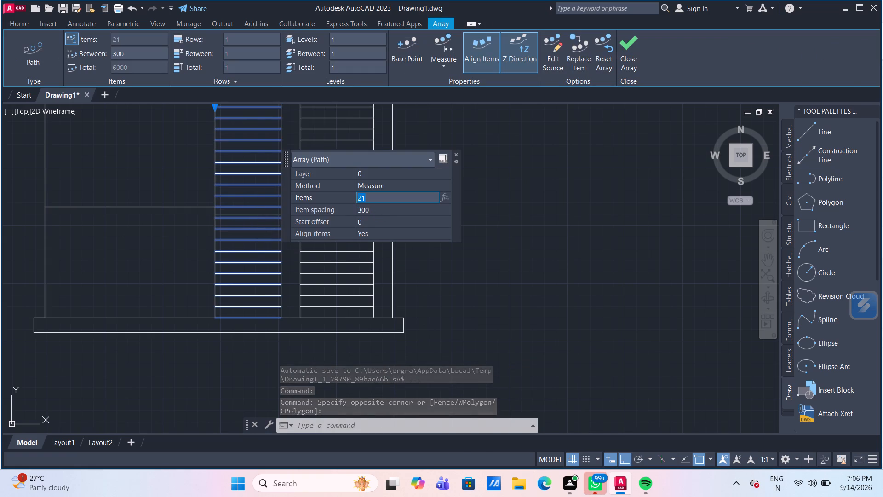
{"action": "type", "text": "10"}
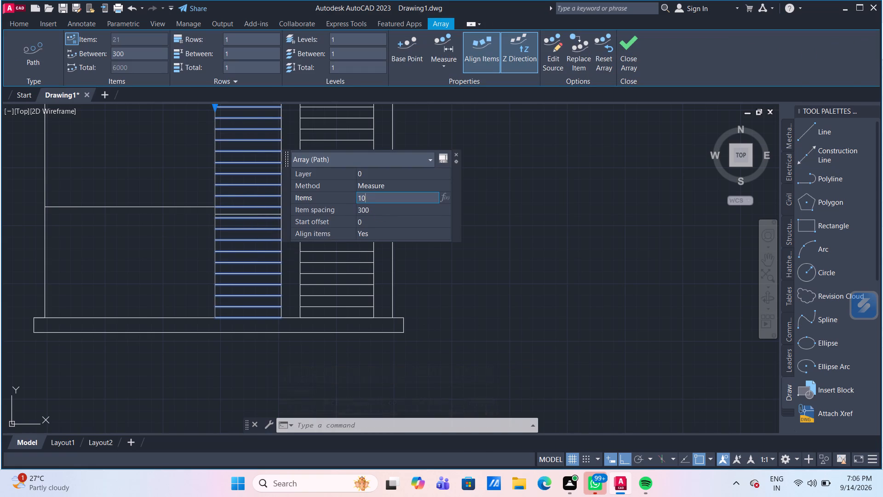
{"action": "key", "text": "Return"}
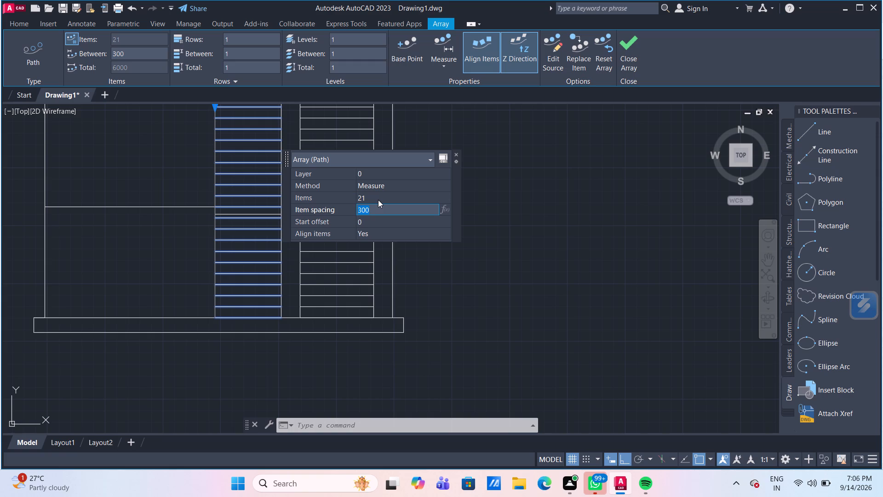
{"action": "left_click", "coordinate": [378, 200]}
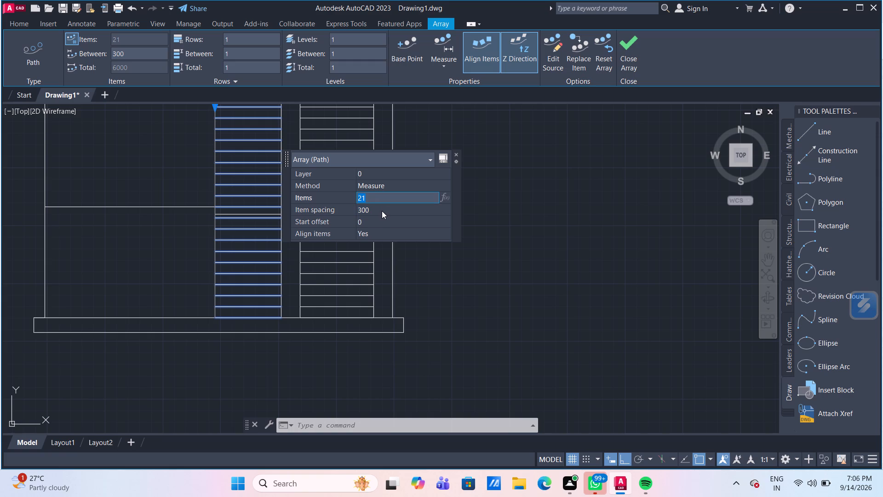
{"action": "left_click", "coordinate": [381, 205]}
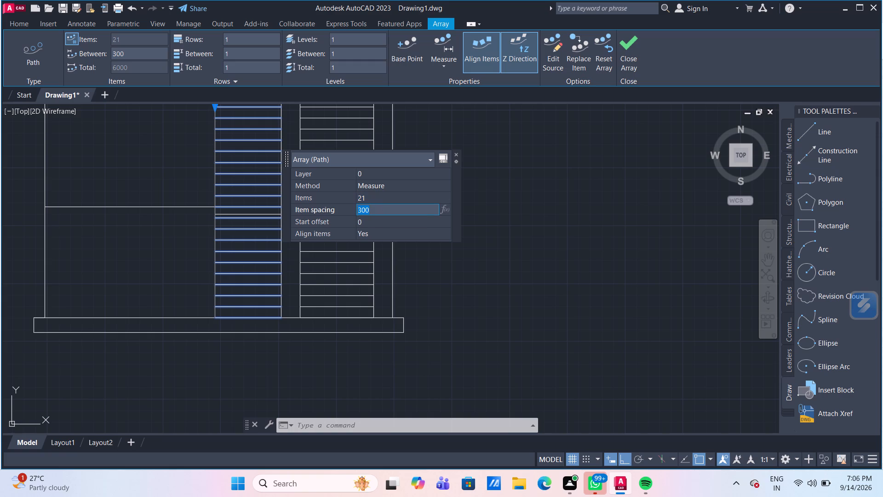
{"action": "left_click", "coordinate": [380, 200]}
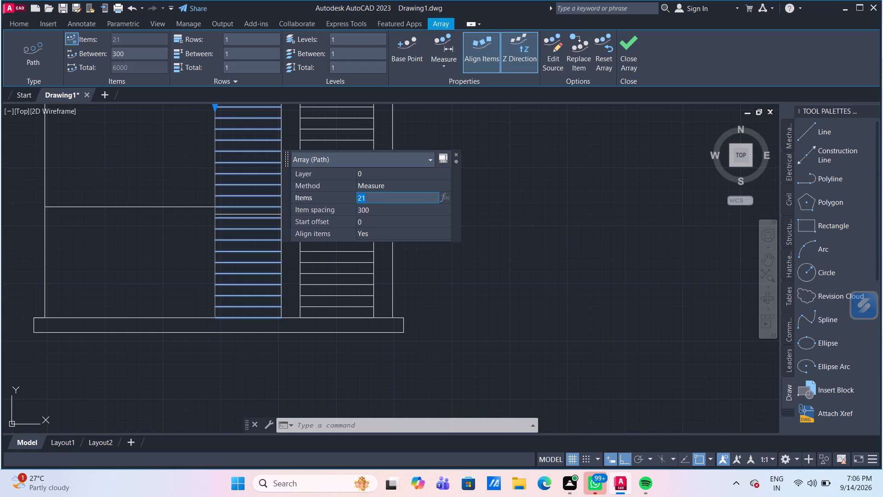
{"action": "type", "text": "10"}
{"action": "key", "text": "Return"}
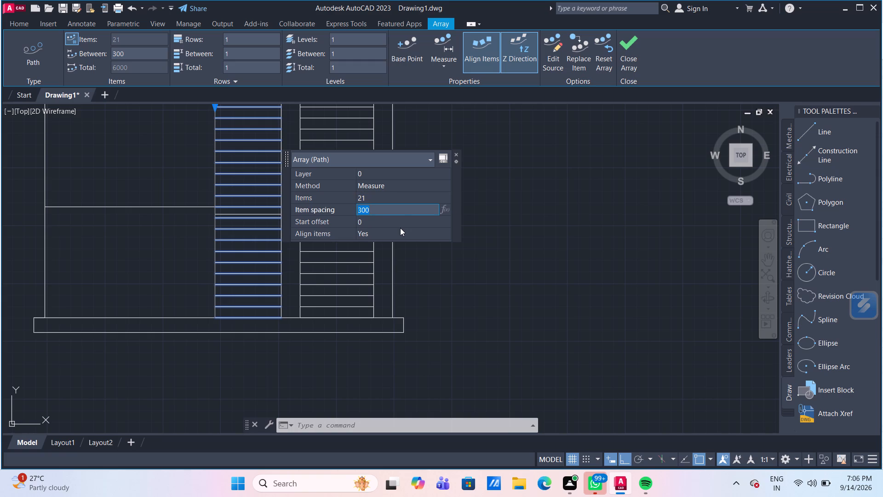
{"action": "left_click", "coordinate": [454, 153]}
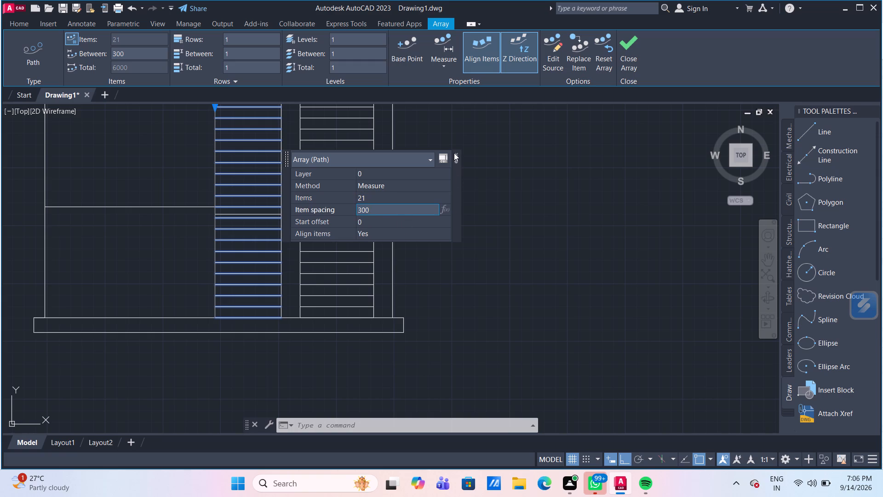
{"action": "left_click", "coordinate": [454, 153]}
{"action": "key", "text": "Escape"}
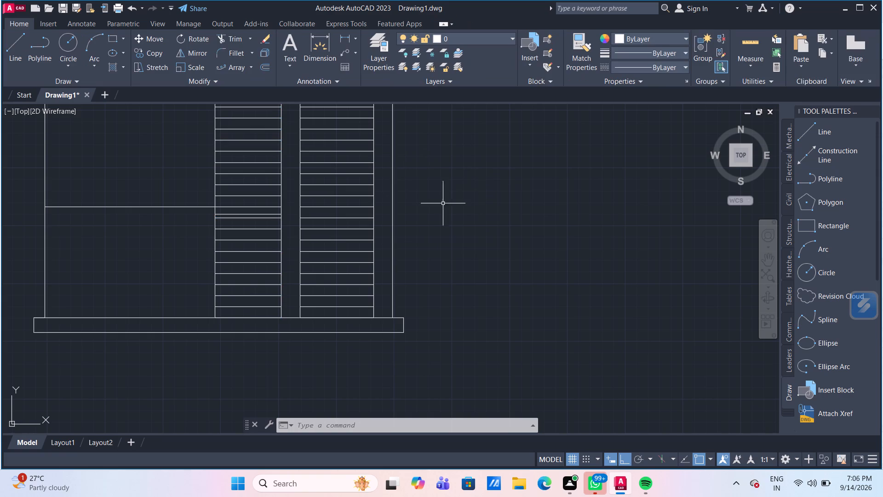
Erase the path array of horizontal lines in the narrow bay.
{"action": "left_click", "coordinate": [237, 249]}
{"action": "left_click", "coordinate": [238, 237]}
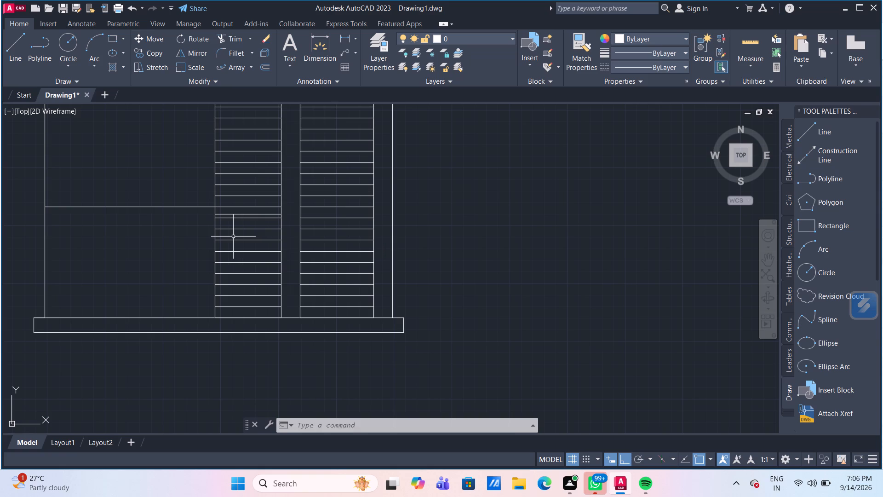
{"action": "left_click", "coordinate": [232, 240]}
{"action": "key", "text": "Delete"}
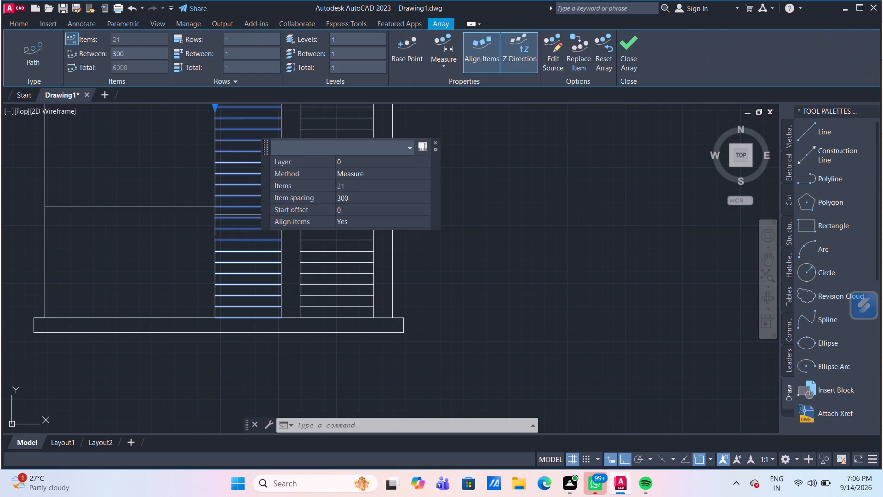
Path-array the narrow bay's middle horizontal line along the bay's left vertical with 2700 between items.
{"action": "scroll", "coordinate": [243, 249], "scroll_direction": "down", "scroll_amount": 1}
{"action": "middle_click_drag", "start_coordinate": [243, 249], "coordinate": [241, 271]}
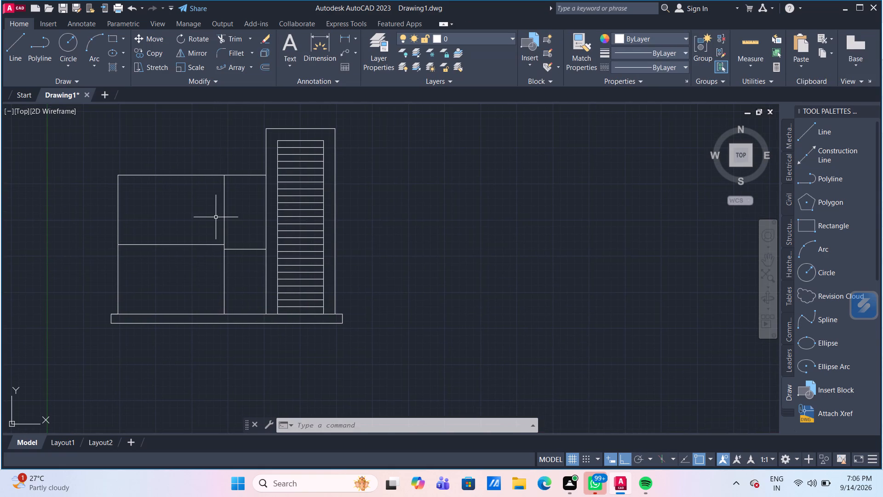
{"action": "scroll", "coordinate": [220, 215], "scroll_direction": "up", "scroll_amount": 1}
{"action": "middle_click_drag", "start_coordinate": [224, 216], "coordinate": [195, 243]}
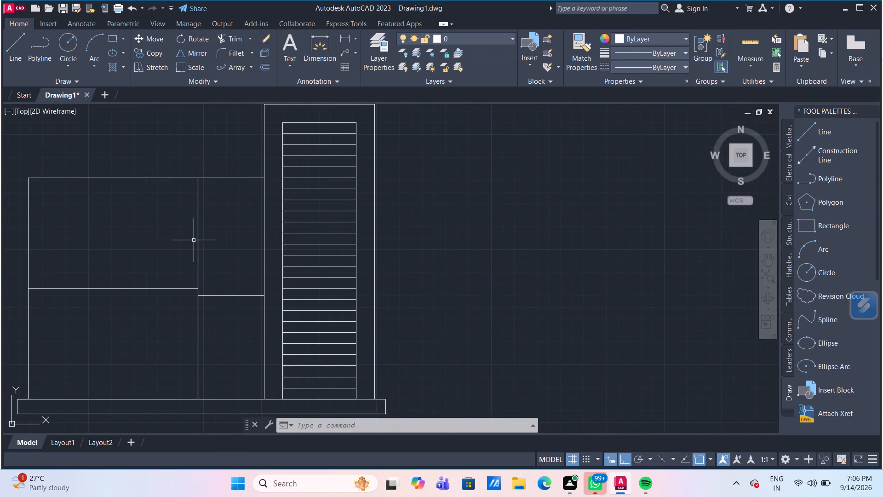
{"action": "left_click", "coordinate": [239, 68]}
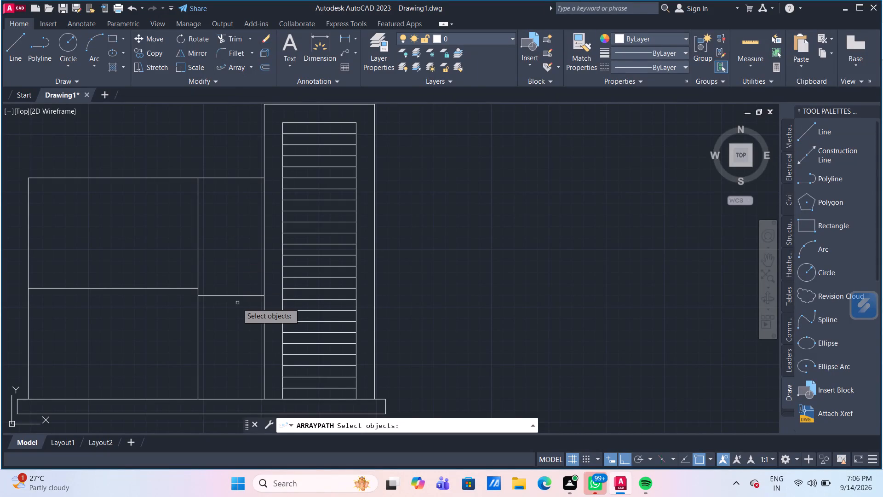
{"action": "left_click", "coordinate": [238, 297]}
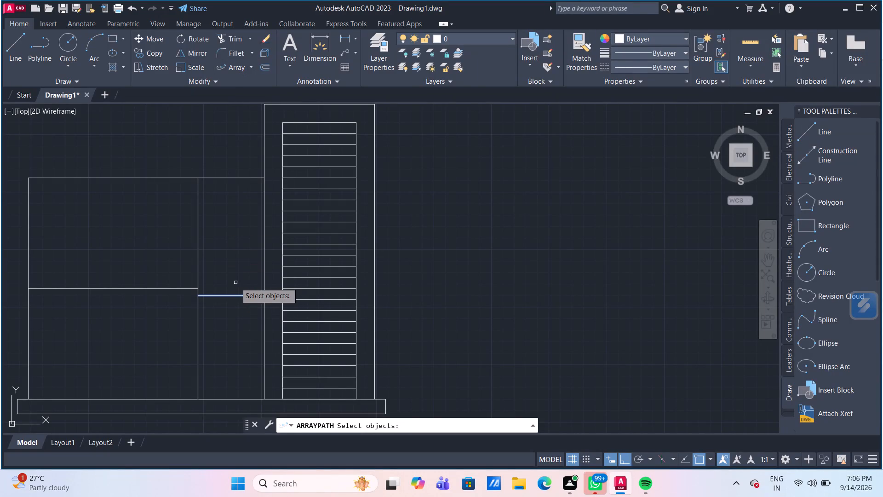
{"action": "key", "text": "Return"}
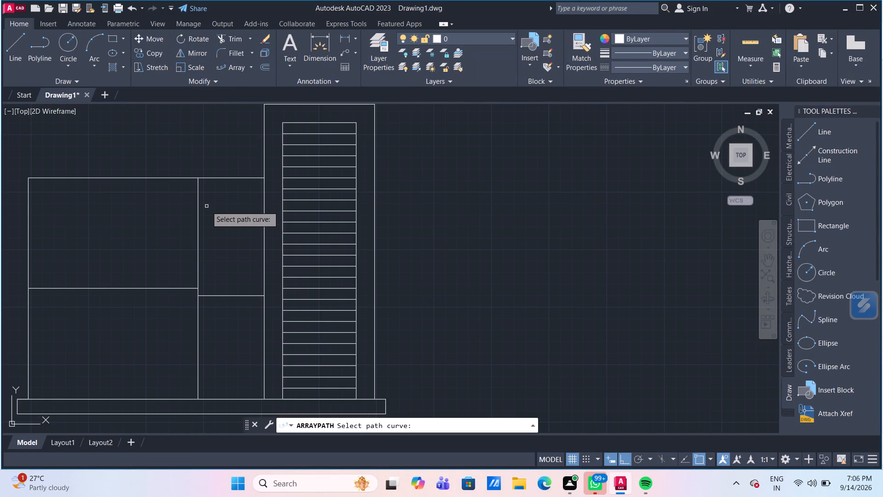
{"action": "left_click", "coordinate": [198, 200]}
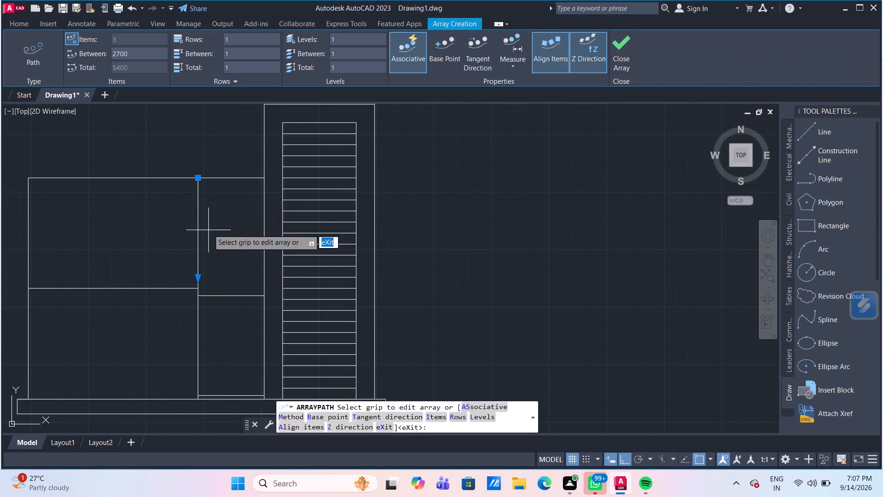
{"action": "left_click_drag", "start_coordinate": [198, 280], "coordinate": [224, 219]}
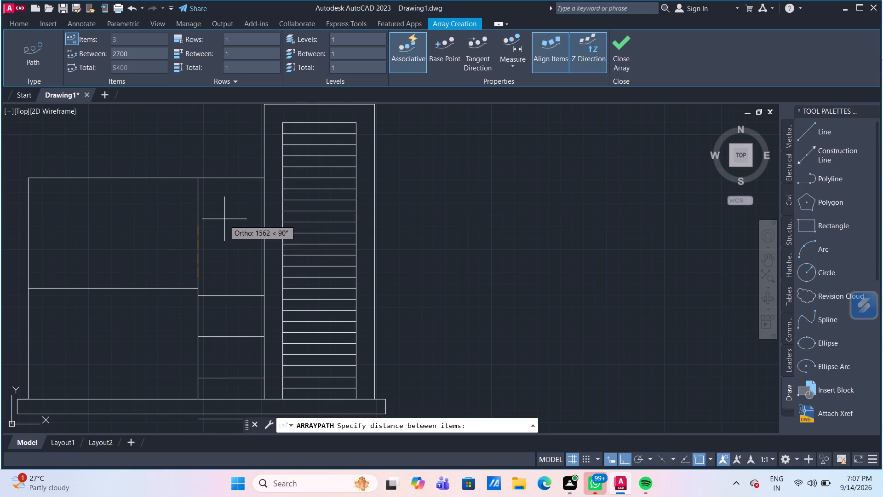
{"action": "left_click_drag", "start_coordinate": [224, 219], "coordinate": [237, 234]}
{"action": "key", "text": "Escape"}
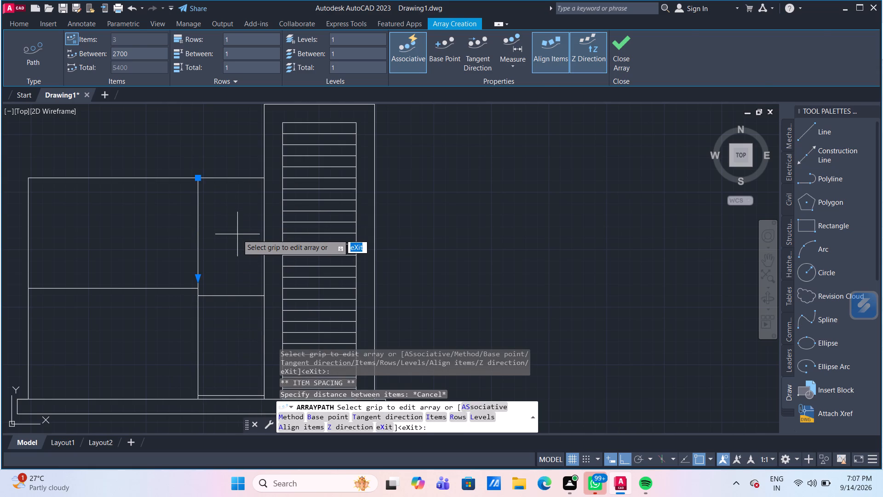
{"action": "key", "text": "Escape"}
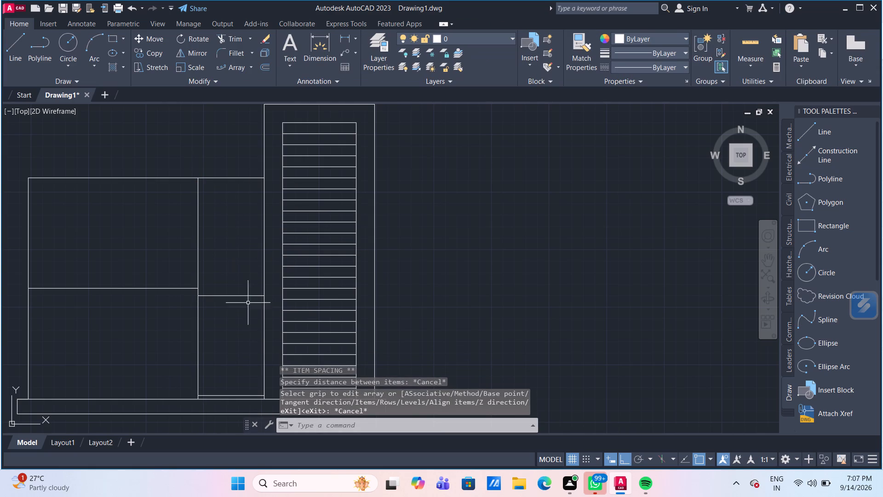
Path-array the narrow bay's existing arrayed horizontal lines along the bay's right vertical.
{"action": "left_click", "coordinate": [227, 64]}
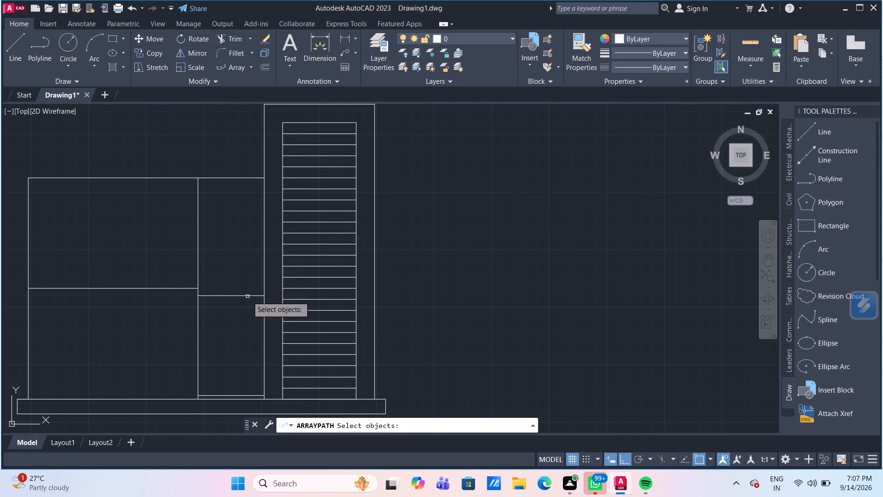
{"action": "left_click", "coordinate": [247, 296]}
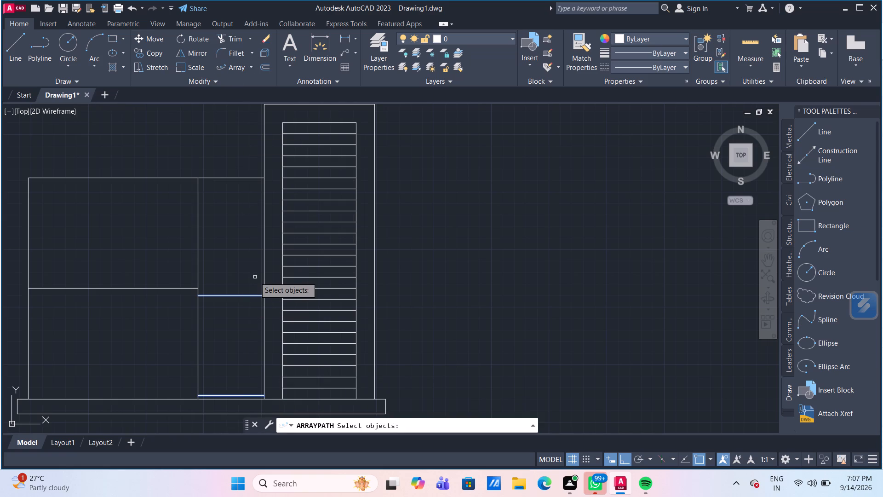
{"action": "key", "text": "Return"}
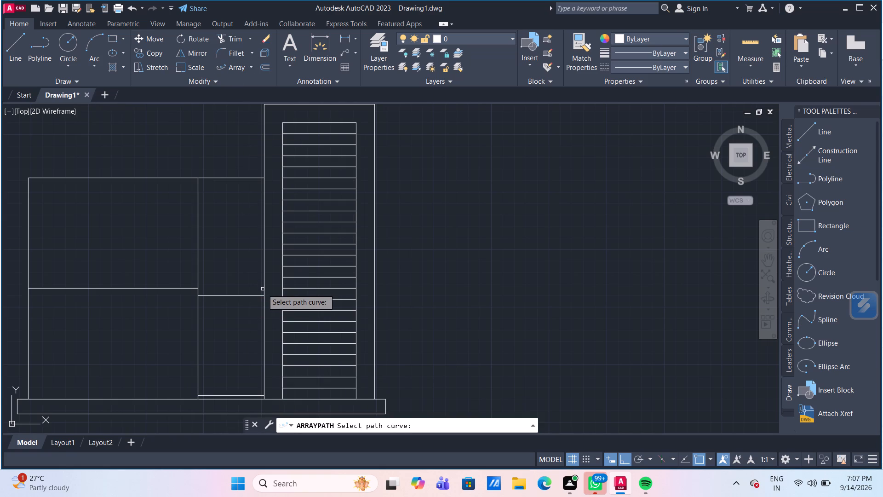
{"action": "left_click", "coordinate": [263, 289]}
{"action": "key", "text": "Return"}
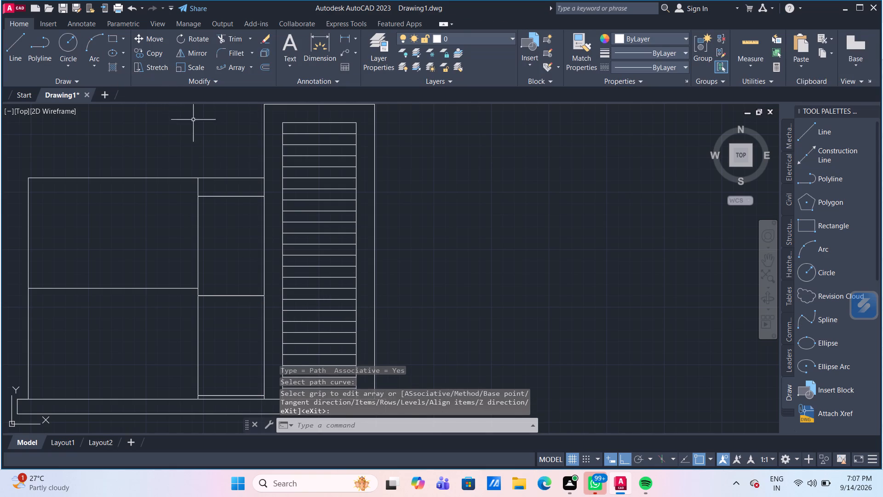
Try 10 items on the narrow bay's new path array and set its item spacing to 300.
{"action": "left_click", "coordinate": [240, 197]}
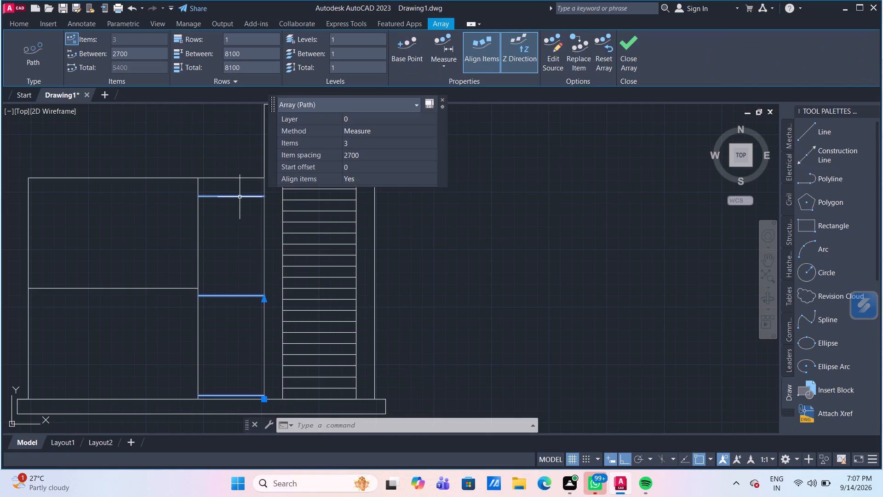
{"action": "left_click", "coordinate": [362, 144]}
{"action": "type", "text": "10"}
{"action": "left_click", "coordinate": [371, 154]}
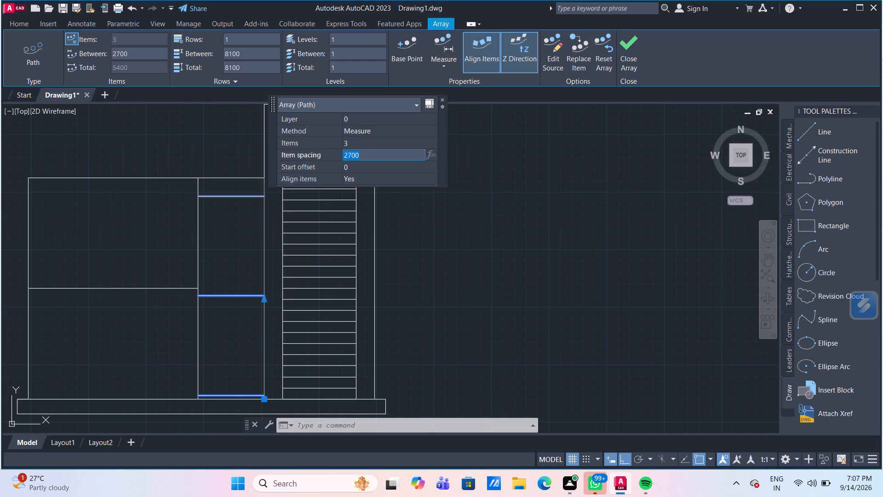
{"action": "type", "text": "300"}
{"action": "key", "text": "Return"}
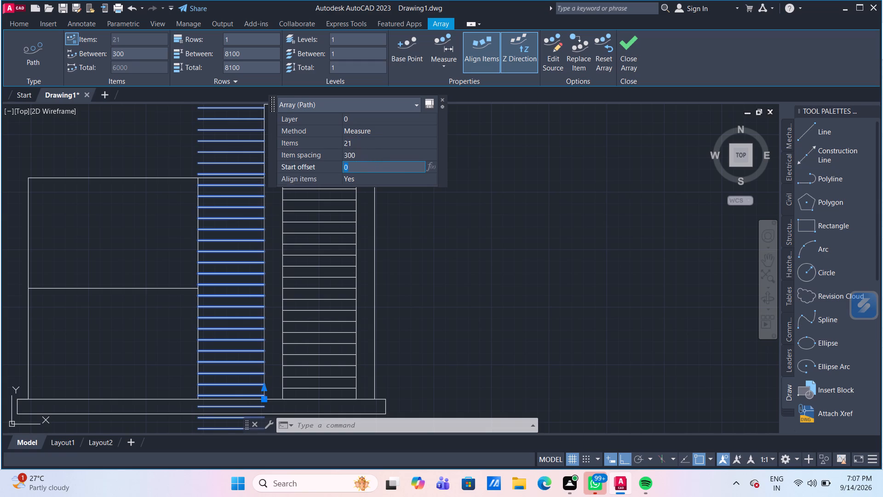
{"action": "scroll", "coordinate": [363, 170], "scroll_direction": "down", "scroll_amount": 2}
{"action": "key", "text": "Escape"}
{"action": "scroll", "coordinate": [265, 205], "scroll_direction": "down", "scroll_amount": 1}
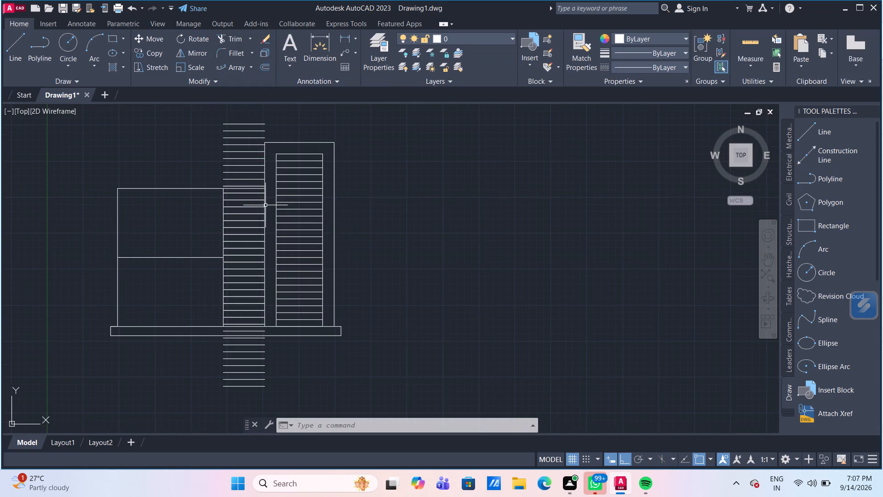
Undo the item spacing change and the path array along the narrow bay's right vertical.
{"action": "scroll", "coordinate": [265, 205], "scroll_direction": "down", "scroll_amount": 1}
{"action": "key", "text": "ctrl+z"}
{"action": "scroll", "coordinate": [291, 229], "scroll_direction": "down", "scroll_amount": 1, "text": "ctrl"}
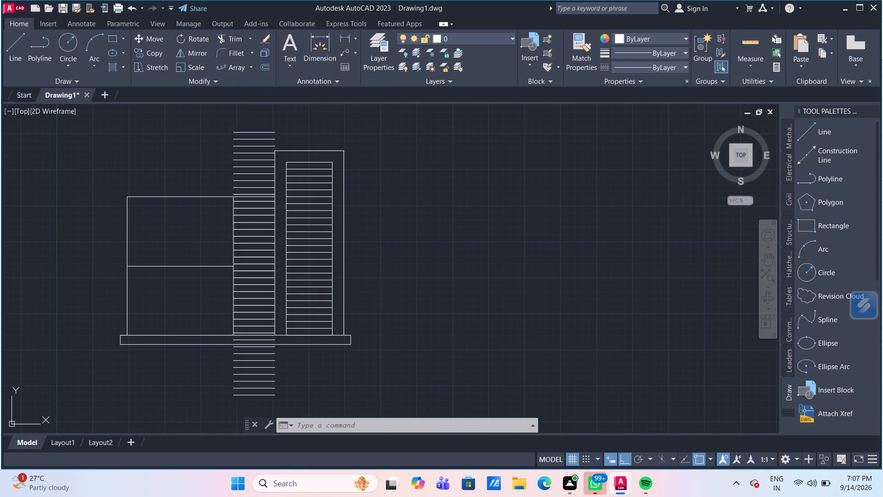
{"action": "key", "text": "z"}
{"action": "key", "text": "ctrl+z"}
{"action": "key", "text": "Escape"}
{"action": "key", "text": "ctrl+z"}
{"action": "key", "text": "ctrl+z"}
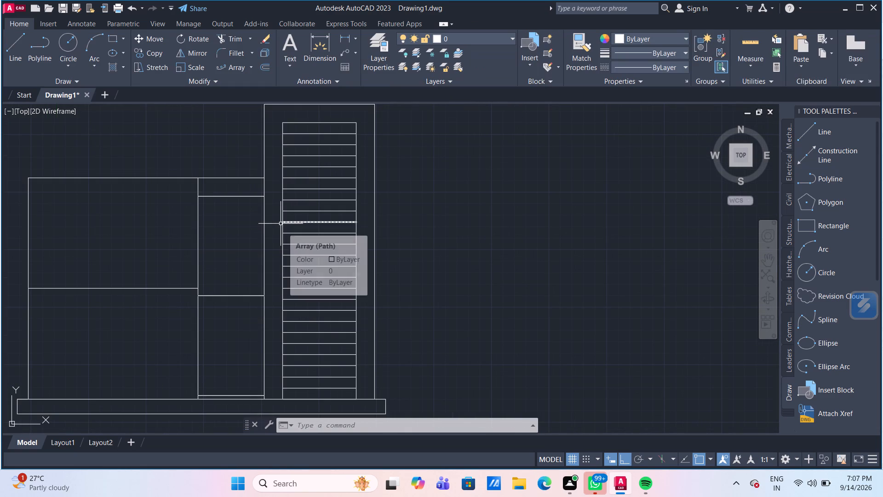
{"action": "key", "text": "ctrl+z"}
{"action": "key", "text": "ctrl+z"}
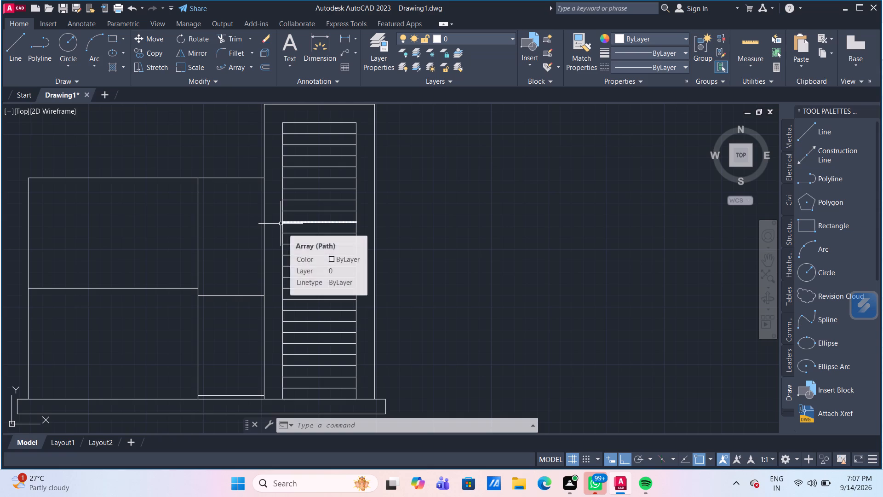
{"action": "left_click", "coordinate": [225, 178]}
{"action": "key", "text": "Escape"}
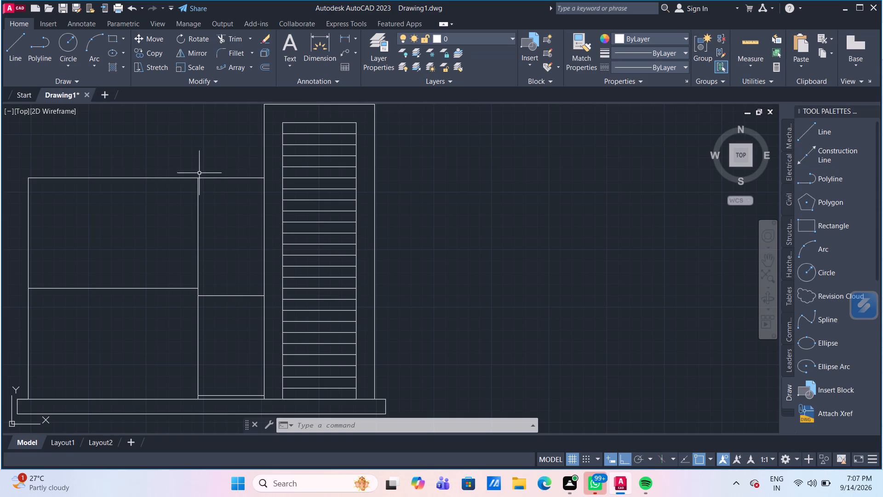
Erase the remaining path array of horizontal lines in the narrow bay, including the line below the base.
{"action": "scroll", "coordinate": [222, 282], "scroll_direction": "down", "scroll_amount": 1}
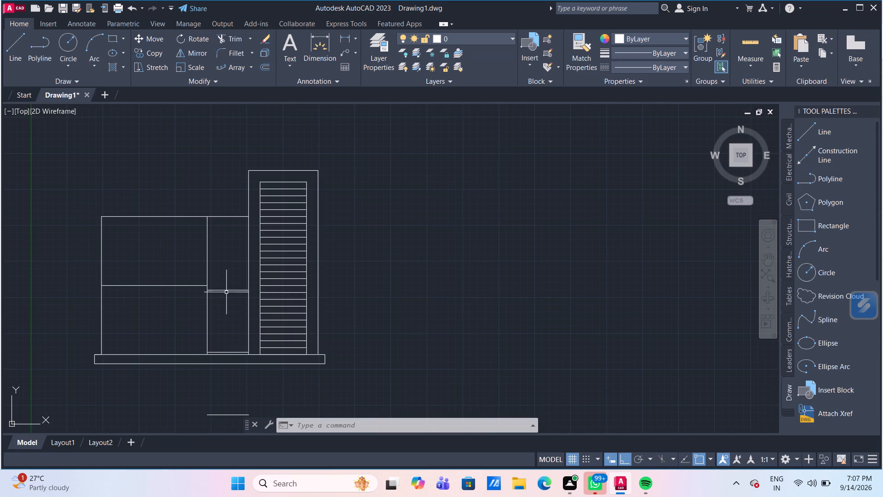
{"action": "scroll", "coordinate": [226, 299], "scroll_direction": "down", "scroll_amount": 2}
{"action": "scroll", "coordinate": [235, 352], "scroll_direction": "up", "scroll_amount": 1}
{"action": "left_click", "coordinate": [224, 339]}
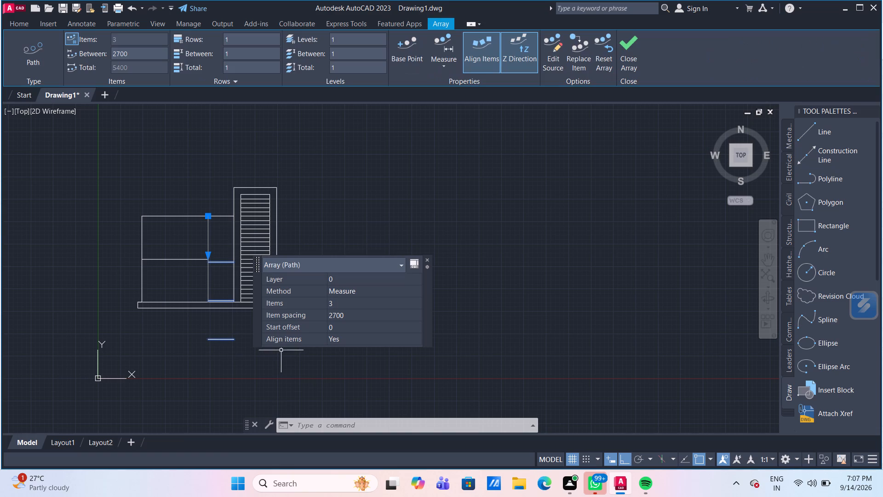
{"action": "key", "text": "Delete"}
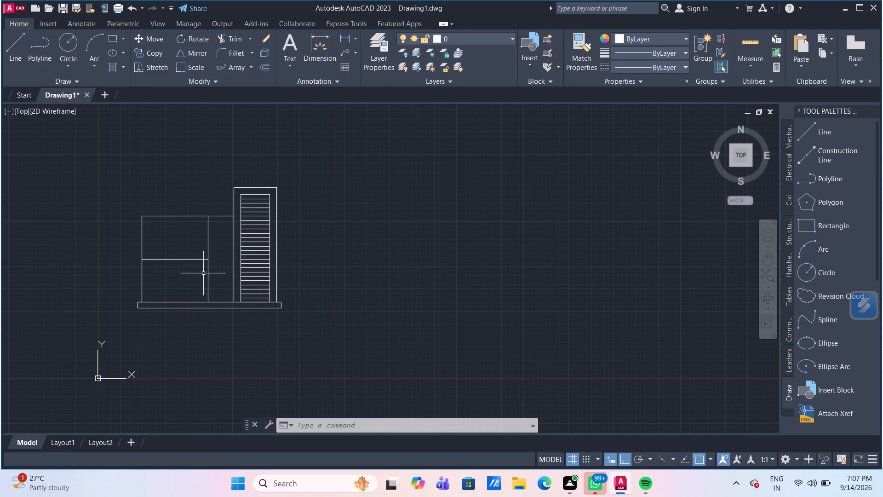
Draw an 1800 horizontal line across the top of the narrow bay, from its left vertical to the tower's edge.
{"action": "scroll", "coordinate": [206, 260], "scroll_direction": "up", "scroll_amount": 2}
{"action": "middle_click_drag", "start_coordinate": [224, 190], "coordinate": [208, 238]}
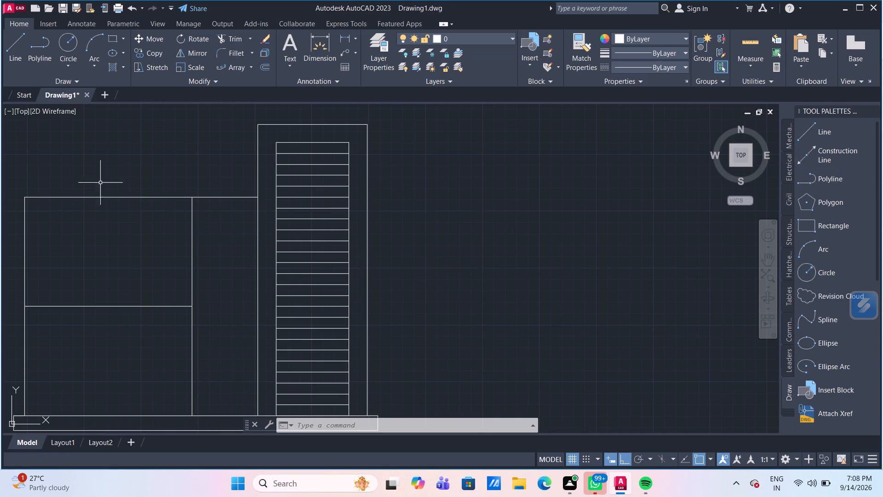
{"action": "left_click", "coordinate": [15, 44]}
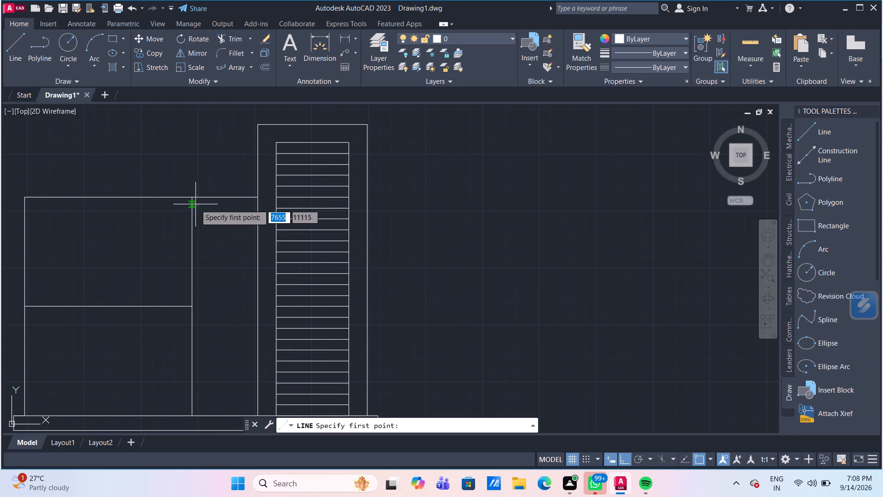
{"action": "left_click", "coordinate": [191, 197]}
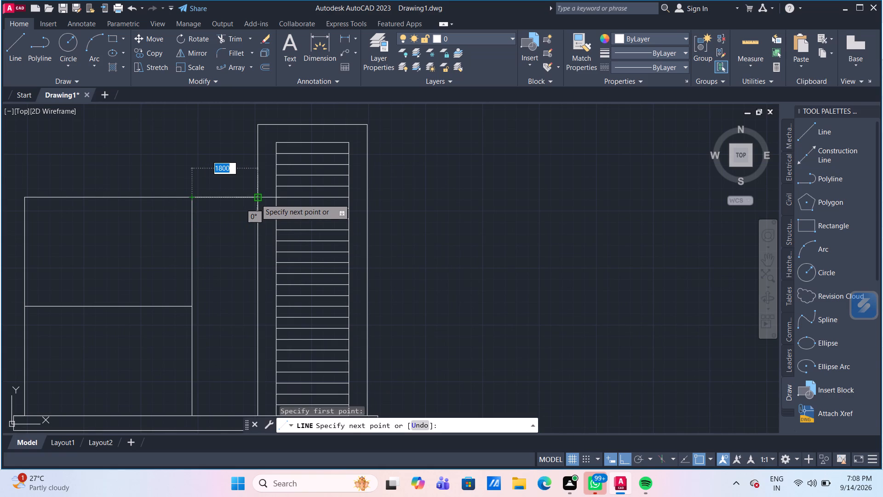
{"action": "left_click", "coordinate": [257, 199]}
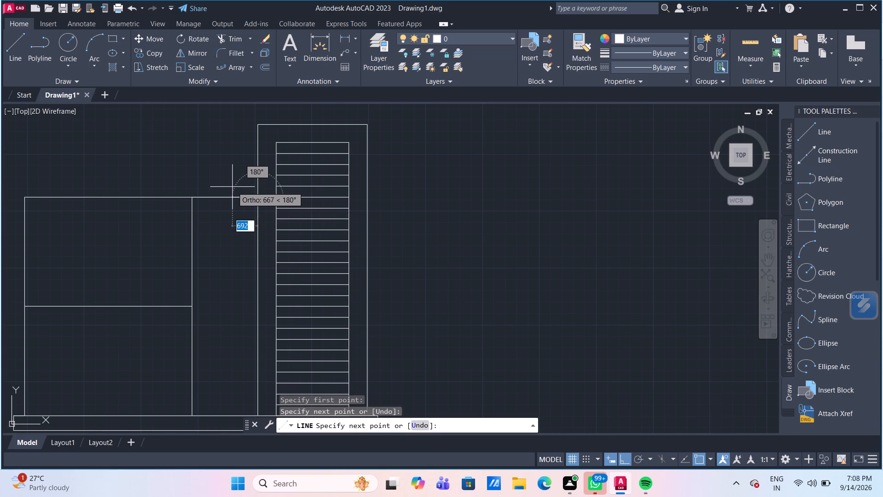
{"action": "key", "text": "Return"}
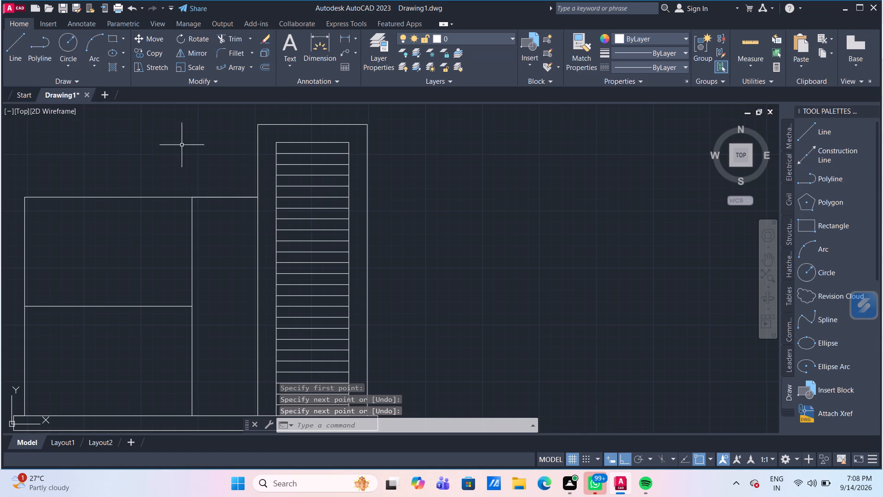
Move the narrow bay's new top line 300 straight down.
{"action": "left_click", "coordinate": [235, 198]}
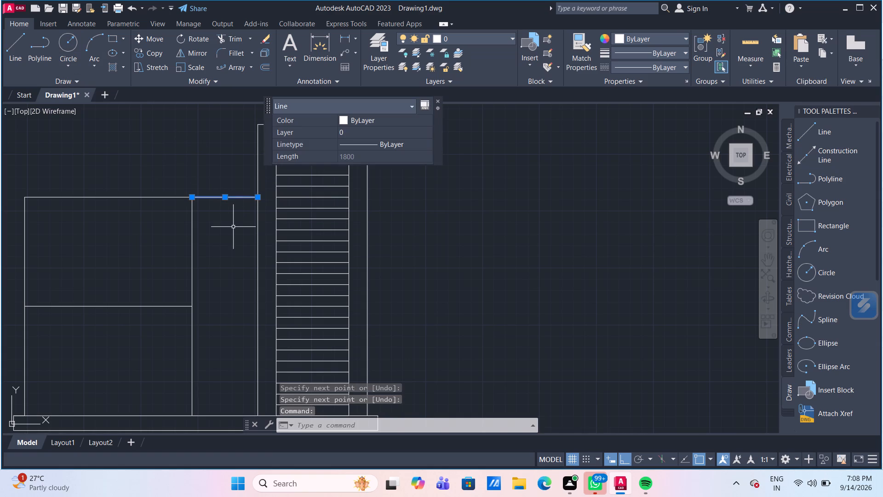
{"action": "key", "text": "m"}
{"action": "key", "text": "Return"}
{"action": "left_click", "coordinate": [256, 196]}
{"action": "type", "text": "300"}
{"action": "key", "text": "Return"}
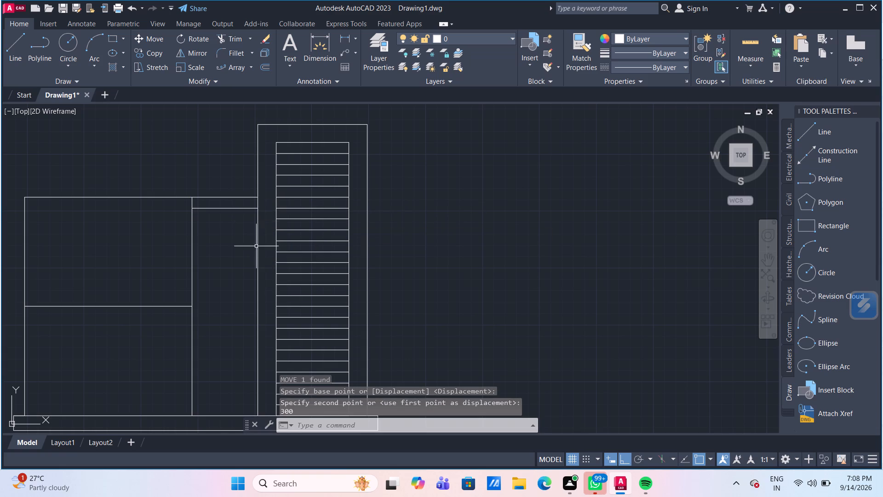
{"action": "key", "text": "Escape"}
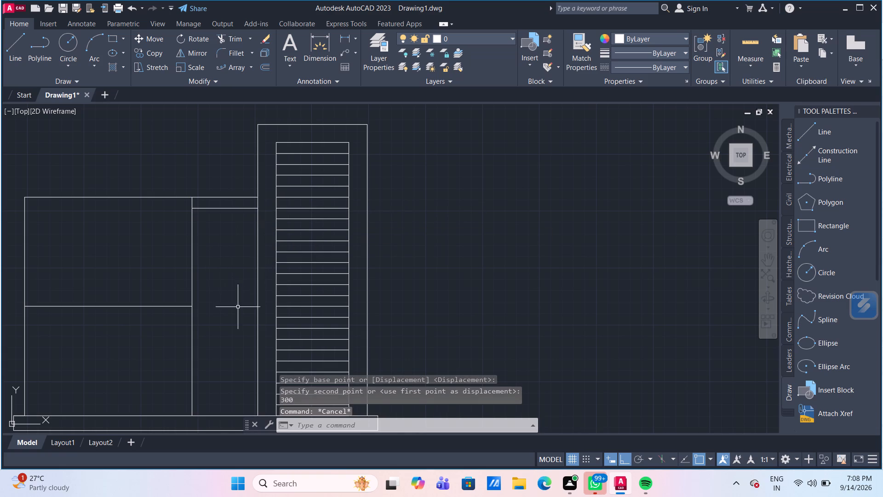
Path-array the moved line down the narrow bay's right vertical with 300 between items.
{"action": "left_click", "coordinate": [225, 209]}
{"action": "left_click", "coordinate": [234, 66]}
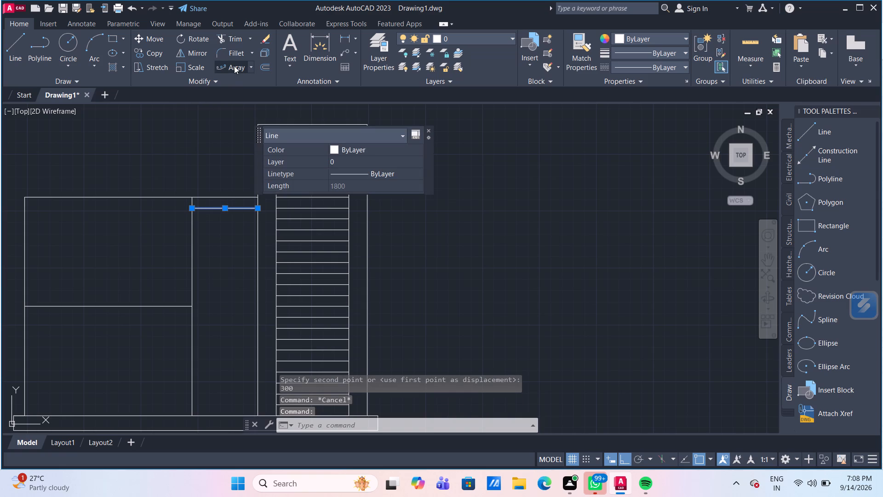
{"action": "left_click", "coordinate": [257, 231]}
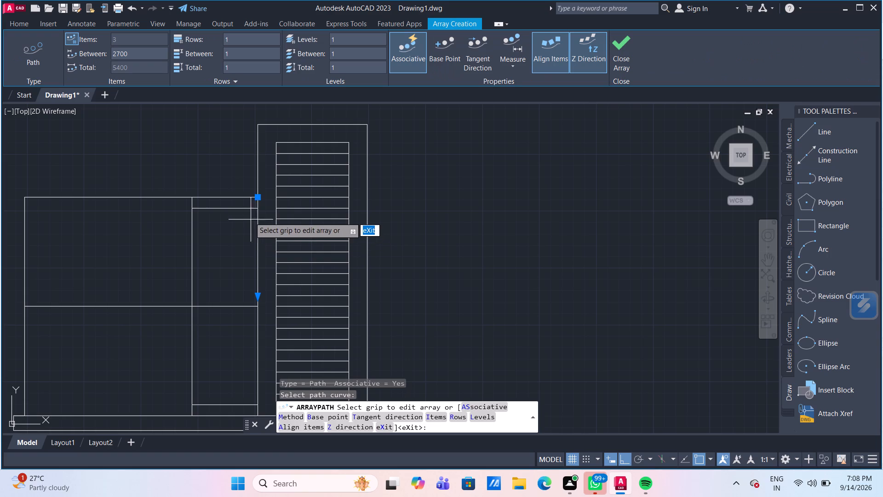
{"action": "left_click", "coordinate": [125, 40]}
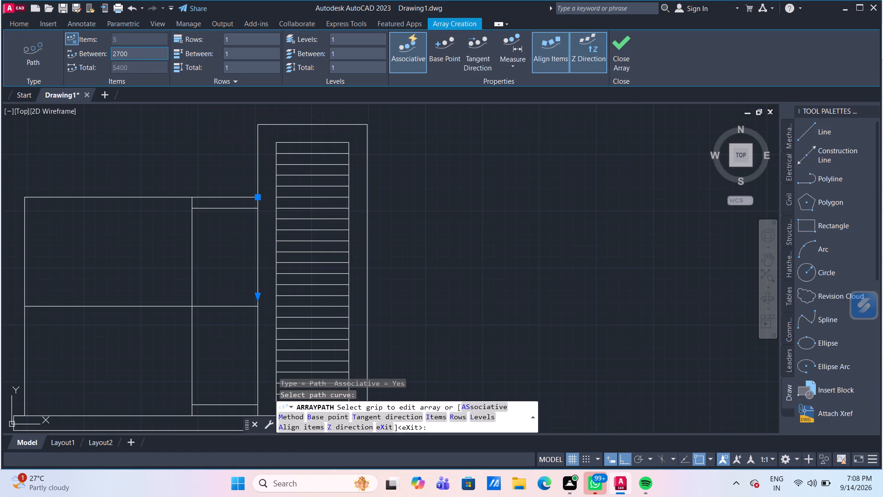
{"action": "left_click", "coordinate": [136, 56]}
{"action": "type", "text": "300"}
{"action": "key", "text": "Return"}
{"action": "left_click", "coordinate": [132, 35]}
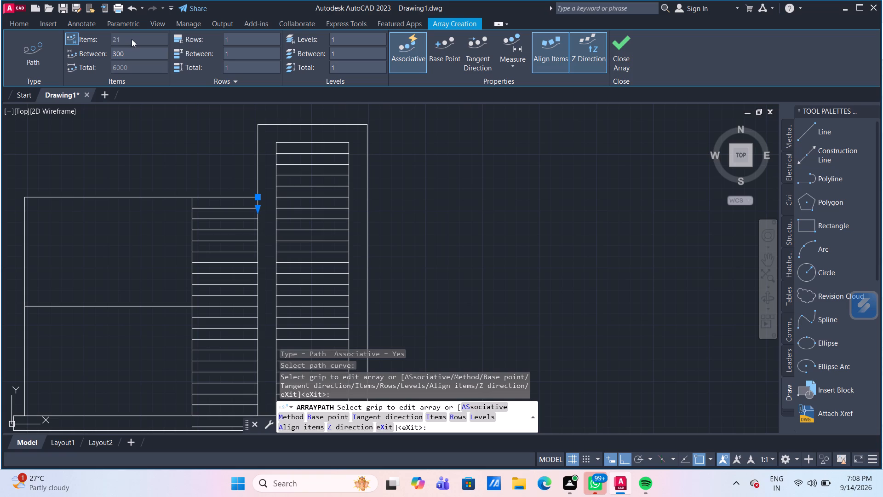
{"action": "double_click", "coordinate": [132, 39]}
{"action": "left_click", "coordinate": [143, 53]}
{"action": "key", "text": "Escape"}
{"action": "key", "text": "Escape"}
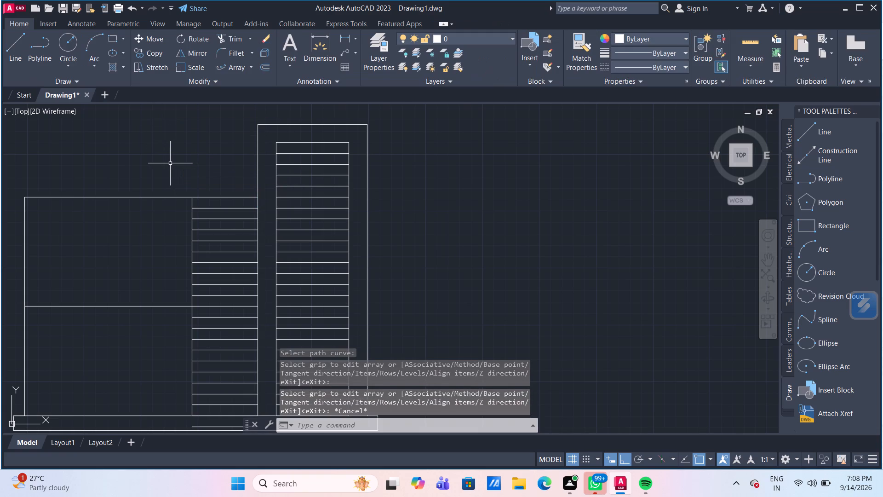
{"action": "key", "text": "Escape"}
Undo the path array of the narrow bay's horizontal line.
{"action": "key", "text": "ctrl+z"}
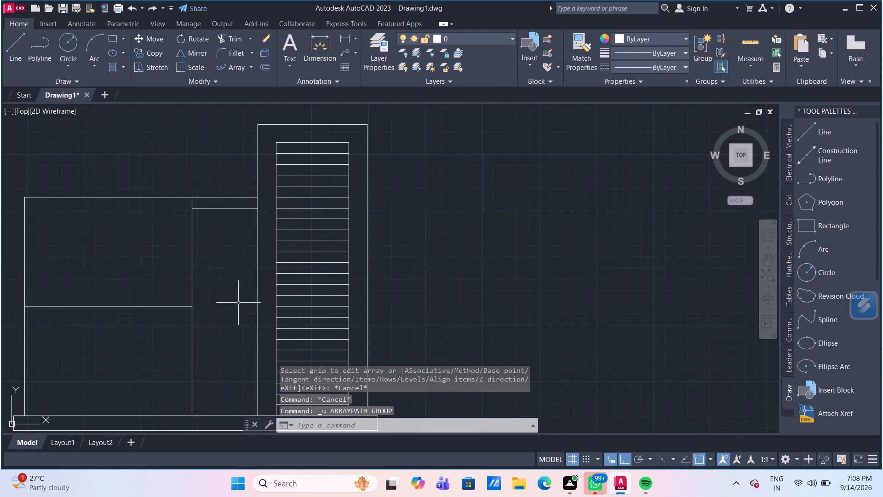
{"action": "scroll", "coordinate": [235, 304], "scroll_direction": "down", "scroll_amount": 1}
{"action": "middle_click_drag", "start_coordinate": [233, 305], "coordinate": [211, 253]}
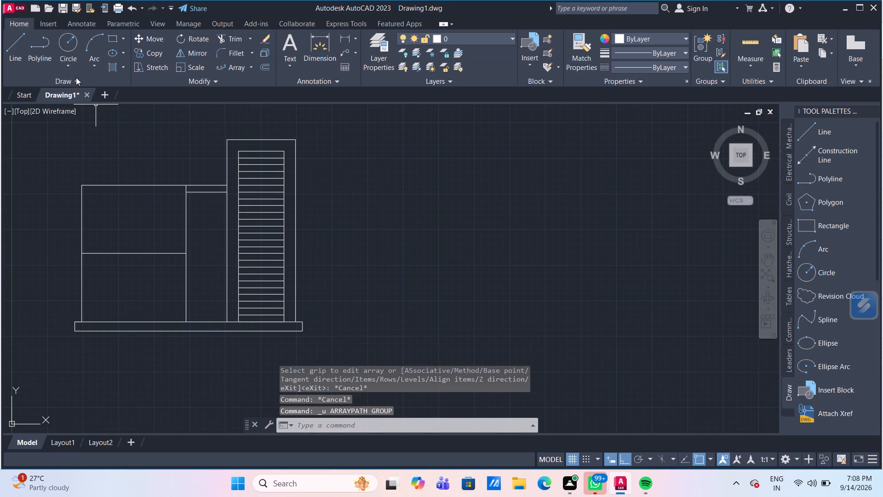
Offset the narrow bay's upper horizontal line downward nine times at 300 spacing, down to the level of the wide bay's dividing line.
{"action": "key", "text": "o"}
{"action": "key", "text": "Return"}
{"action": "type", "text": "300"}
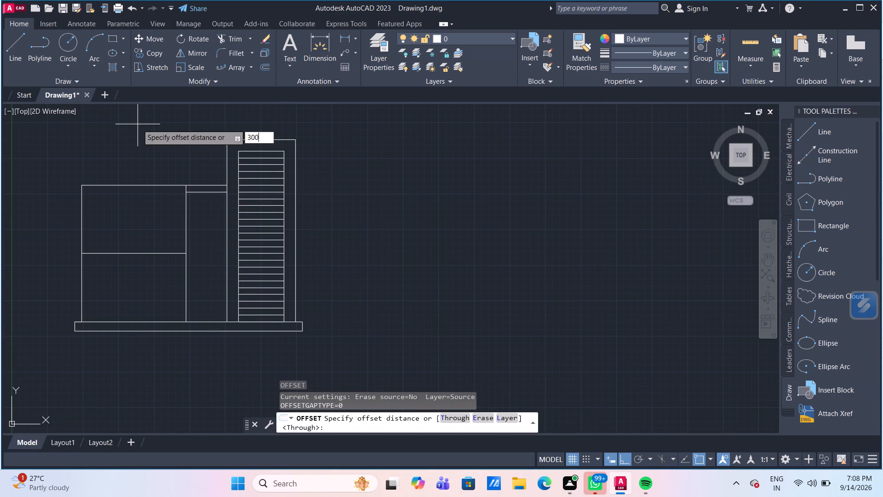
{"action": "key", "text": "Return"}
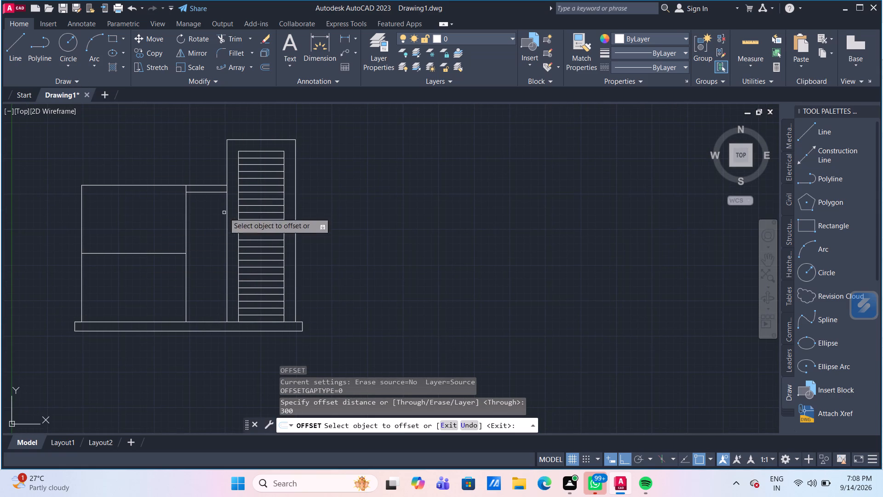
{"action": "left_click_drag", "start_coordinate": [213, 192], "coordinate": [213, 196]}
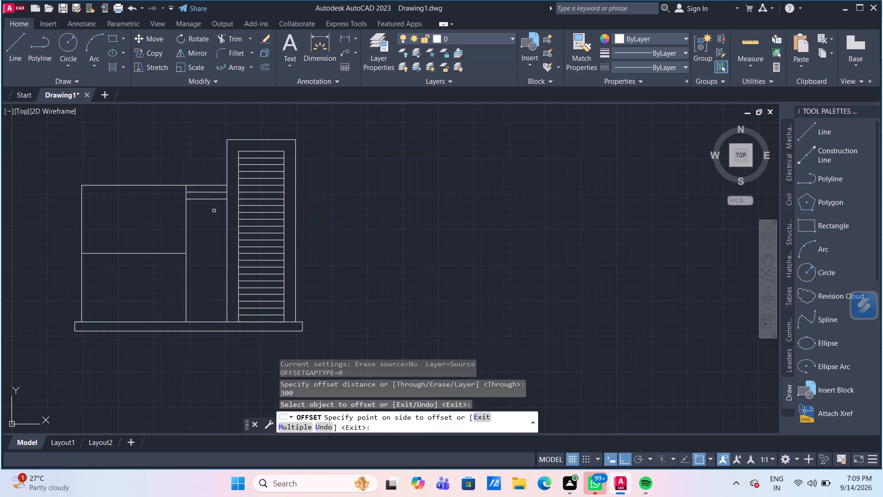
{"action": "left_click", "coordinate": [214, 211]}
{"action": "left_click", "coordinate": [212, 200]}
{"action": "left_click", "coordinate": [216, 220]}
{"action": "left_click_drag", "start_coordinate": [216, 204], "coordinate": [218, 212]}
{"action": "left_click", "coordinate": [218, 225]}
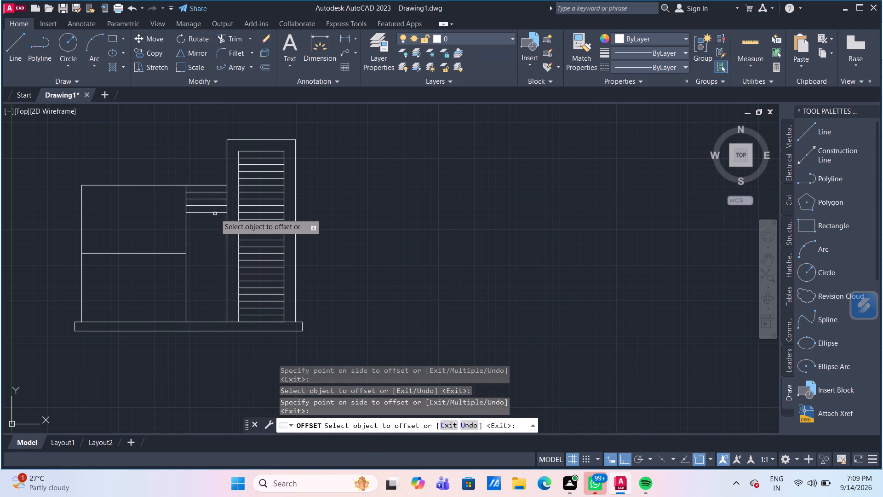
{"action": "left_click", "coordinate": [215, 214]}
{"action": "left_click", "coordinate": [217, 231]}
{"action": "left_click_drag", "start_coordinate": [209, 220], "coordinate": [211, 232]}
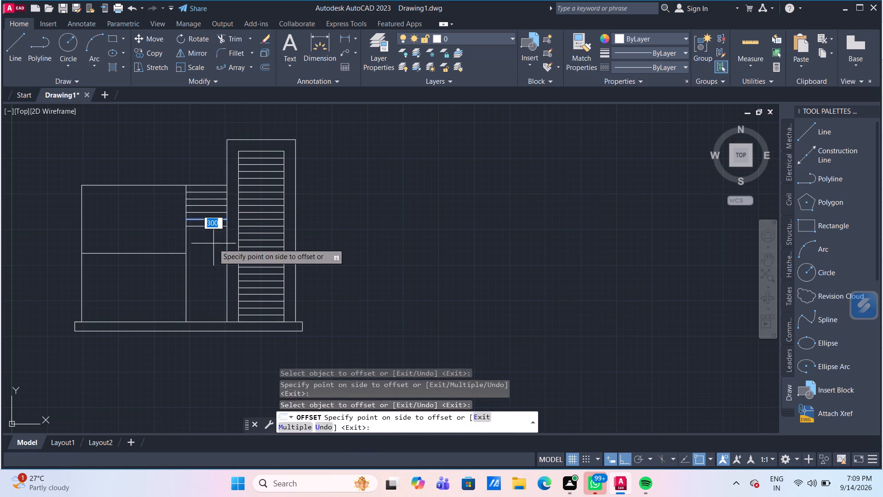
{"action": "left_click", "coordinate": [213, 243]}
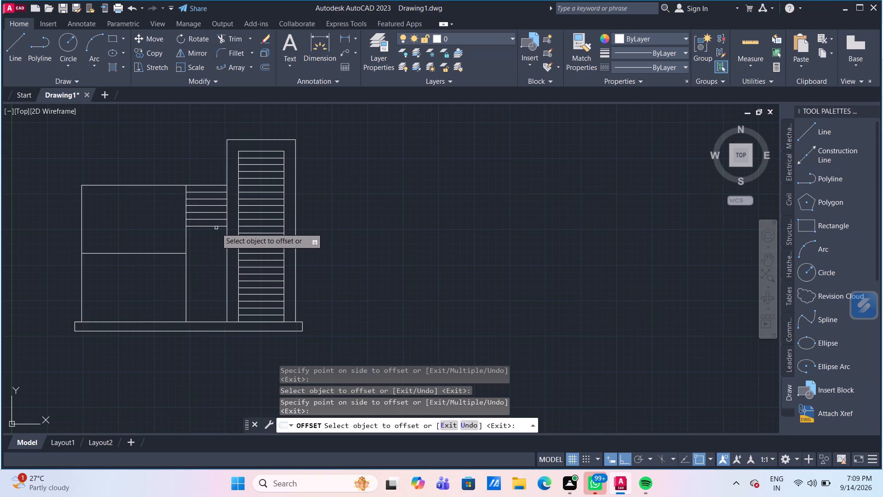
{"action": "left_click_drag", "start_coordinate": [215, 227], "coordinate": [218, 236]}
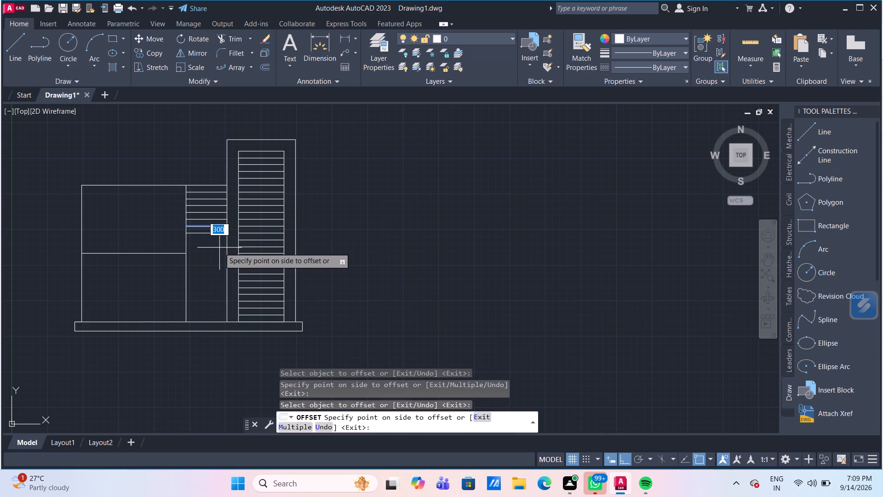
{"action": "left_click", "coordinate": [219, 248]}
{"action": "left_click", "coordinate": [214, 235]}
{"action": "left_click", "coordinate": [214, 247]}
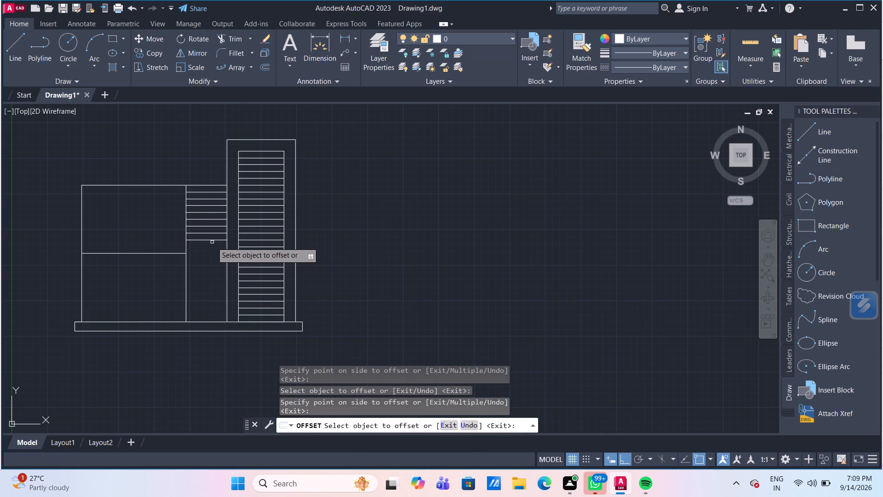
{"action": "left_click_drag", "start_coordinate": [212, 241], "coordinate": [214, 248]}
{"action": "left_click_drag", "start_coordinate": [214, 248], "coordinate": [217, 254]}
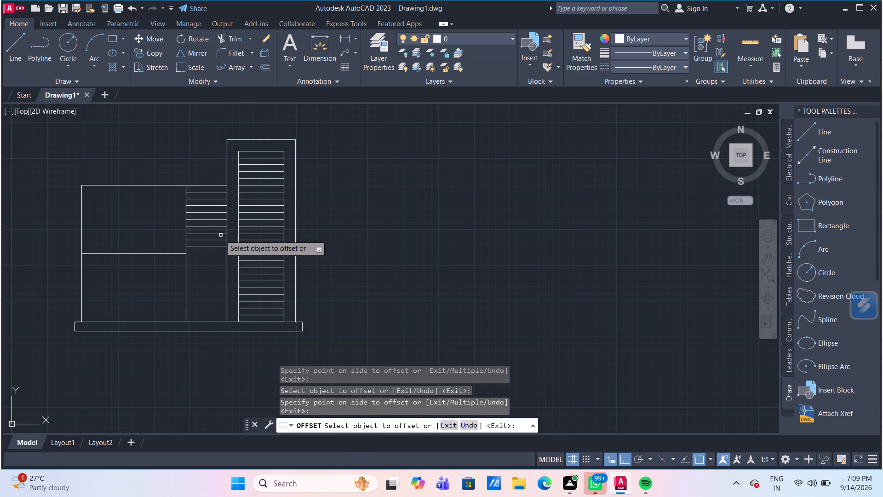
{"action": "left_click", "coordinate": [210, 248]}
{"action": "left_click", "coordinate": [210, 256]}
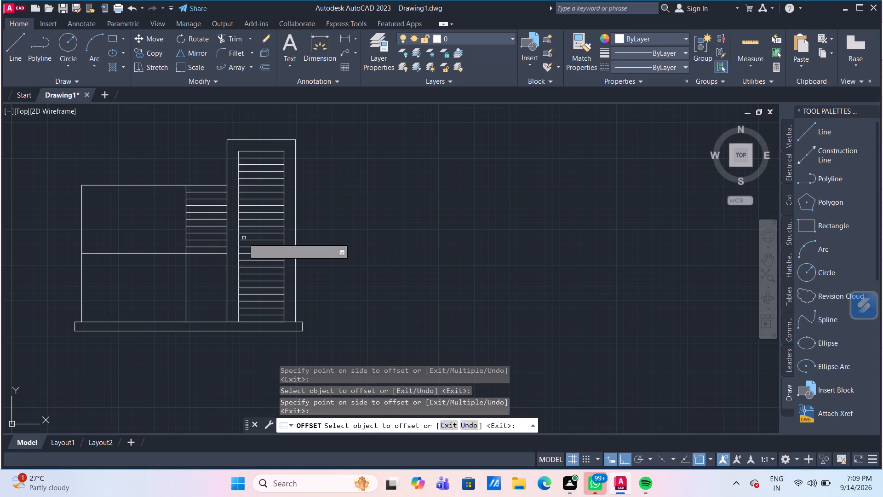
{"action": "key", "text": "Escape"}
Offset the narrow bay's lowest horizontal line downward twice at 400 spacing.
{"action": "scroll", "coordinate": [204, 285], "scroll_direction": "up", "scroll_amount": 1}
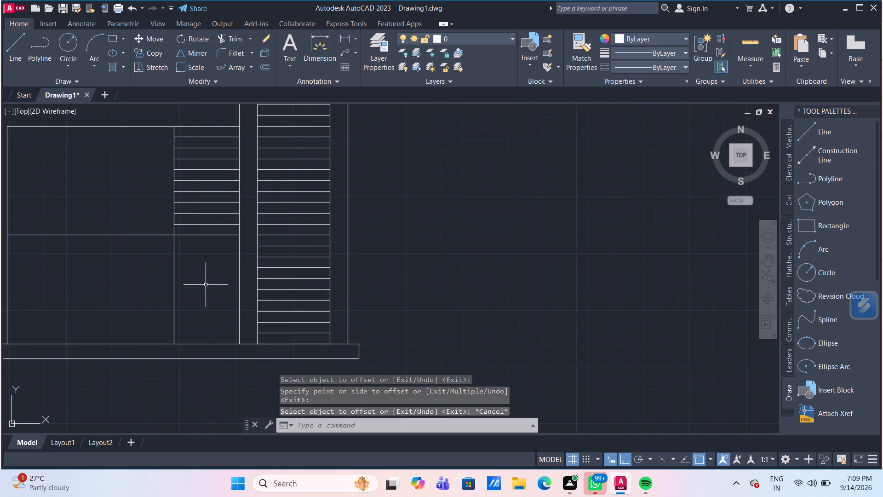
{"action": "middle_click_drag", "start_coordinate": [215, 280], "coordinate": [248, 241]}
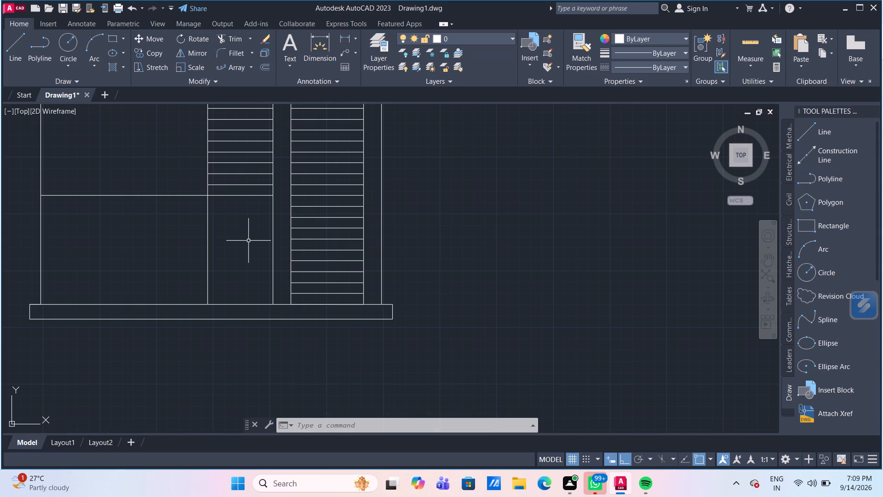
{"action": "key", "text": "o"}
{"action": "key", "text": "Return"}
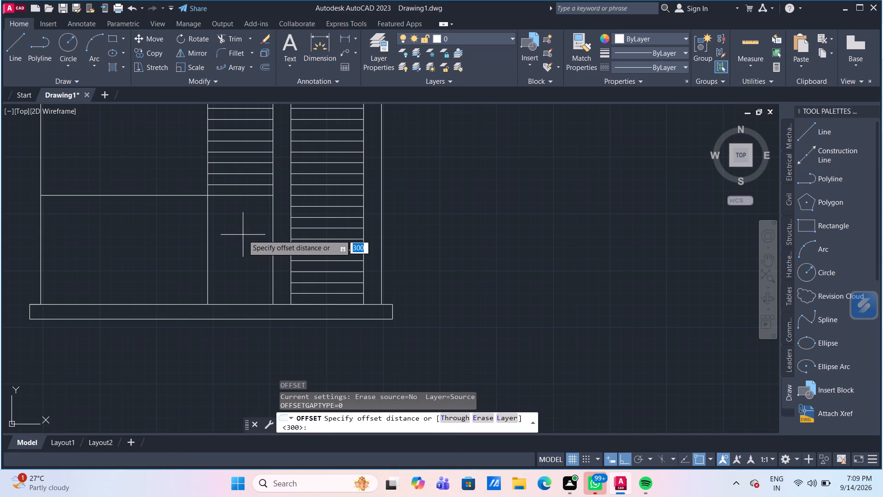
{"action": "type", "text": "400"}
{"action": "key", "text": "Return"}
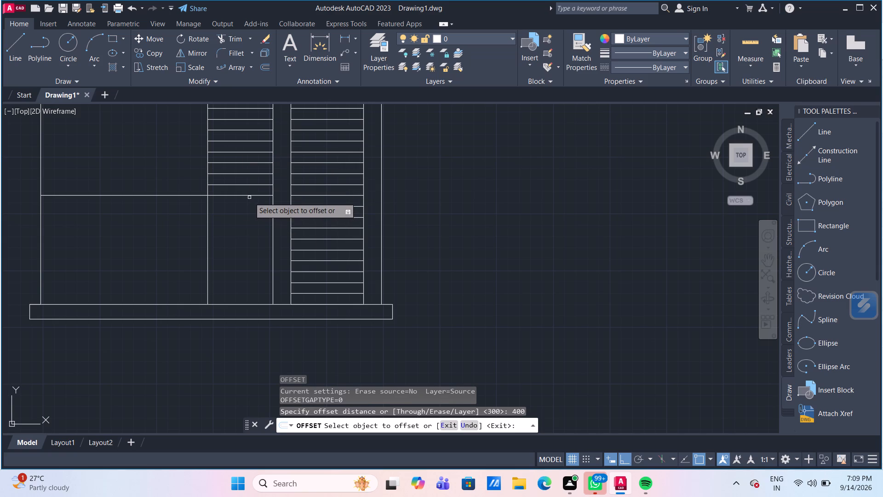
{"action": "left_click_drag", "start_coordinate": [248, 196], "coordinate": [247, 201]}
{"action": "left_click", "coordinate": [246, 211]}
{"action": "left_click_drag", "start_coordinate": [246, 211], "coordinate": [246, 215]}
{"action": "left_click", "coordinate": [242, 233]}
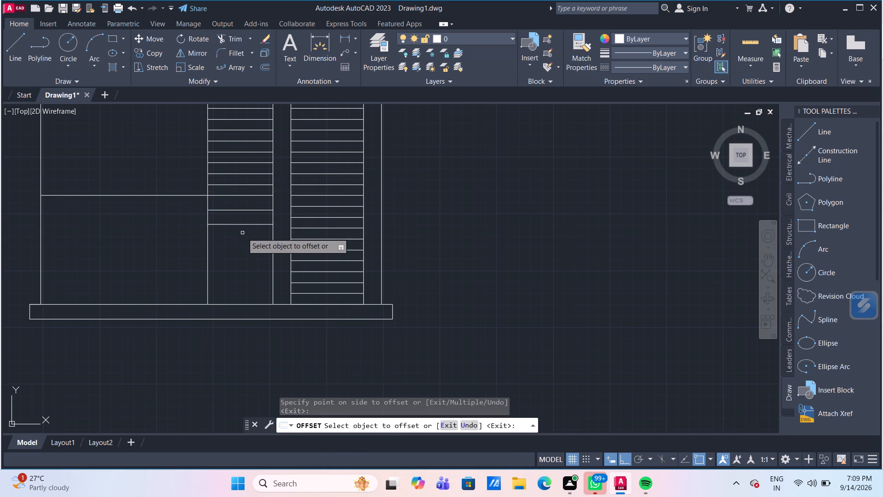
{"action": "key", "text": "Escape"}
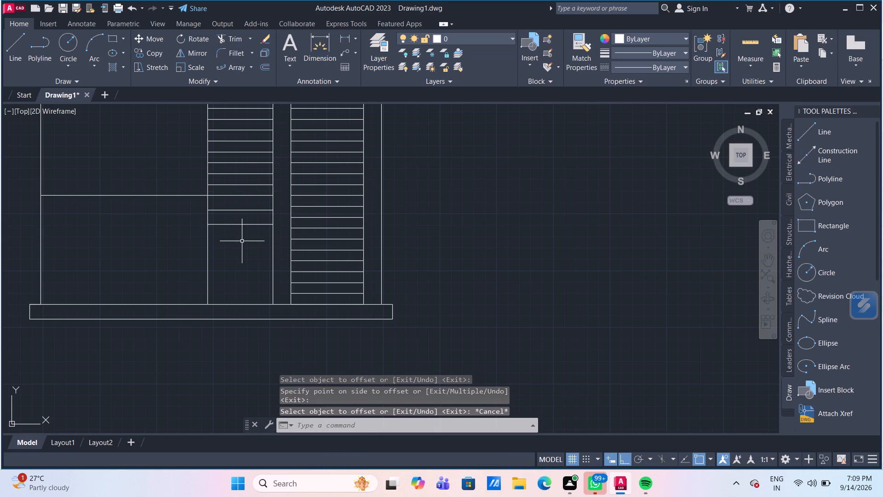
Offset the narrow bay's new lowest horizontal line 300 downward.
{"action": "key", "text": "o"}
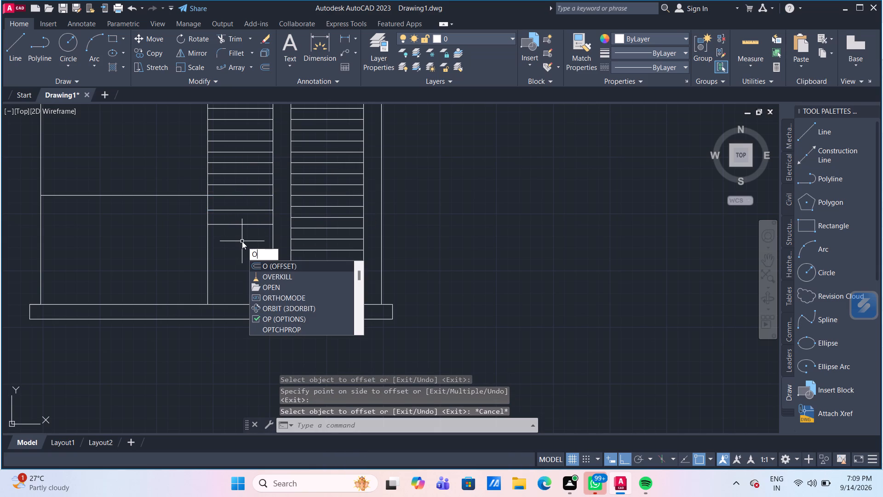
{"action": "key", "text": "Return"}
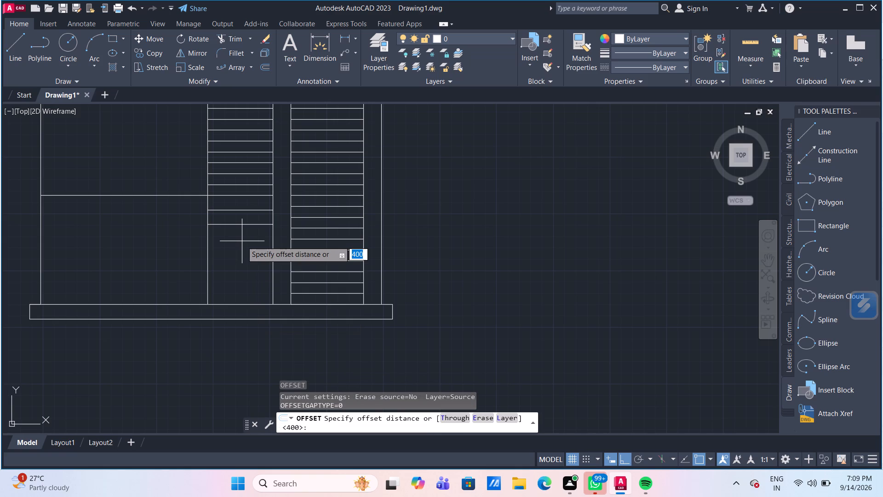
{"action": "type", "text": "300"}
{"action": "key", "text": "Return"}
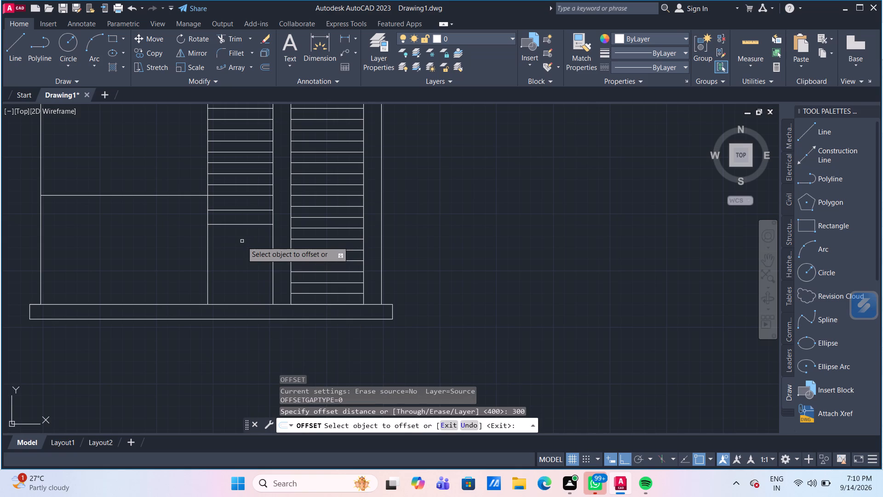
{"action": "left_click", "coordinate": [246, 225]}
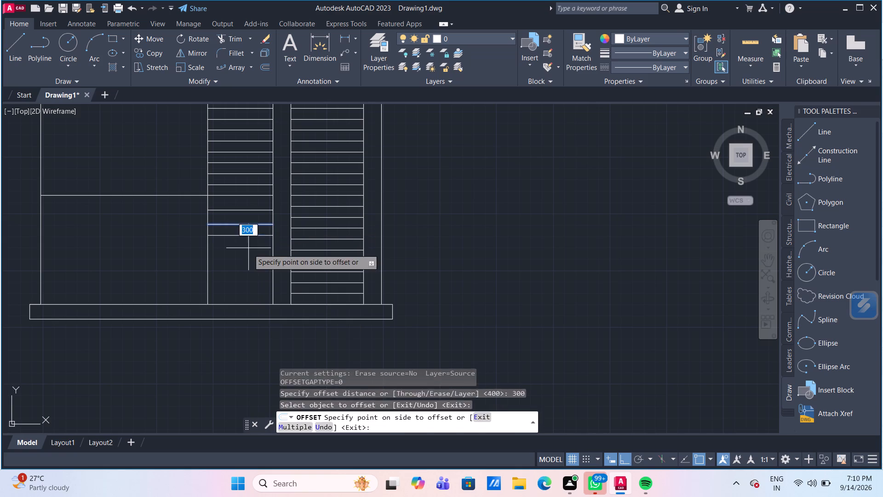
{"action": "left_click", "coordinate": [248, 248]}
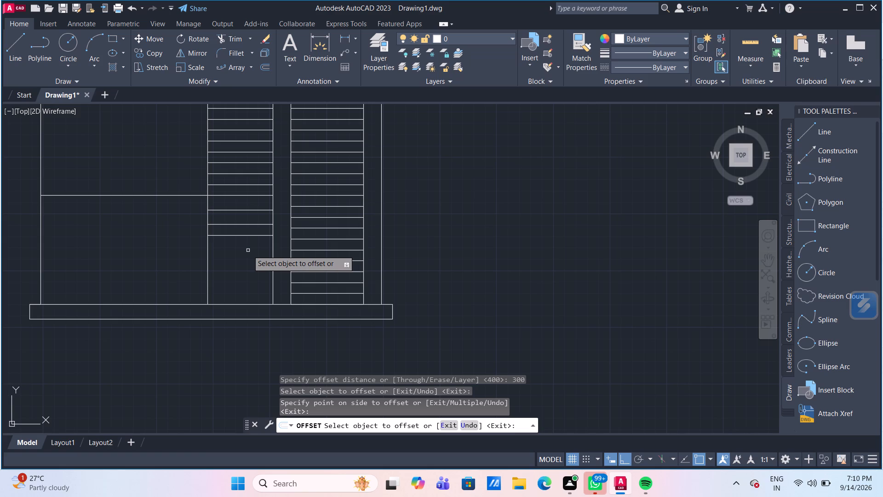
{"action": "scroll", "coordinate": [248, 251], "scroll_direction": "down", "scroll_amount": 1}
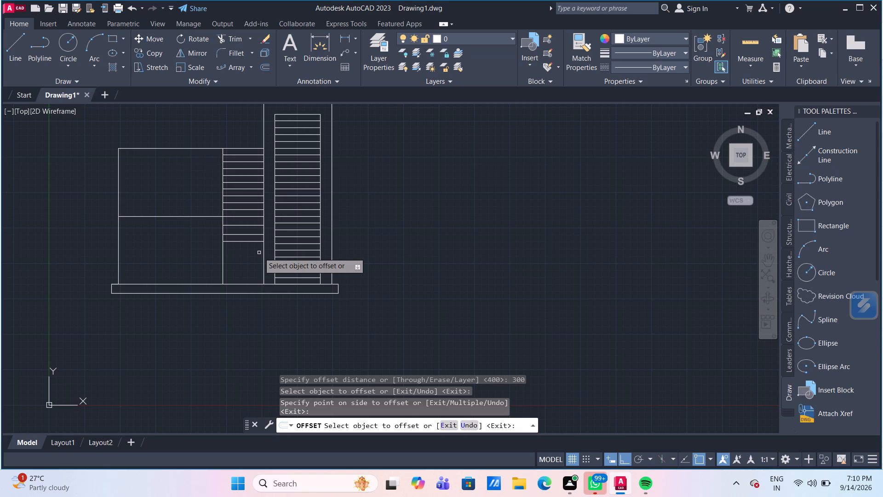
{"action": "scroll", "coordinate": [262, 261], "scroll_direction": "up", "scroll_amount": 2}
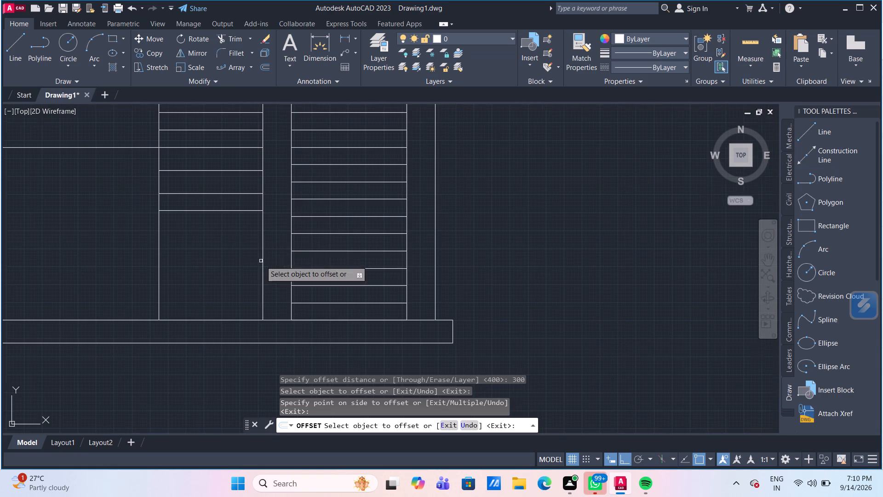
{"action": "middle_click", "coordinate": [241, 242]}
{"action": "key", "text": "Escape"}
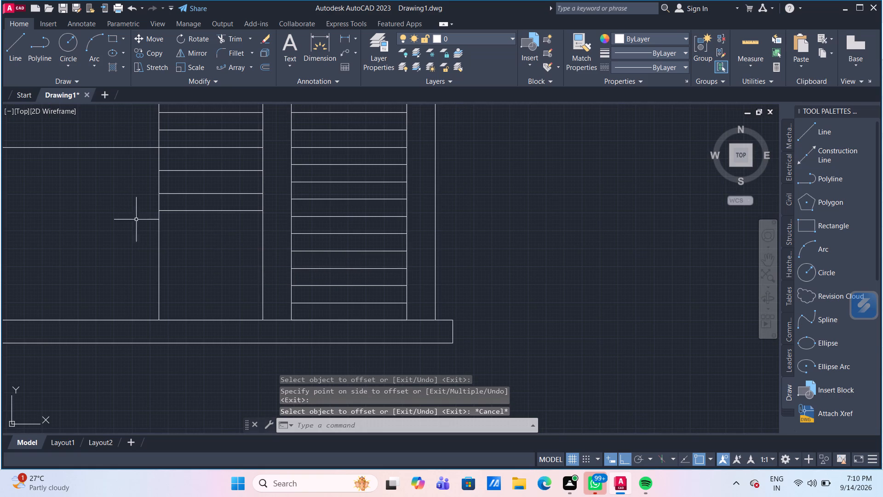
Draw a line 200 inward from the right end of the narrow bay's lowest horizontal, continuing 1900 straight down to the base.
{"action": "left_click", "coordinate": [23, 47]}
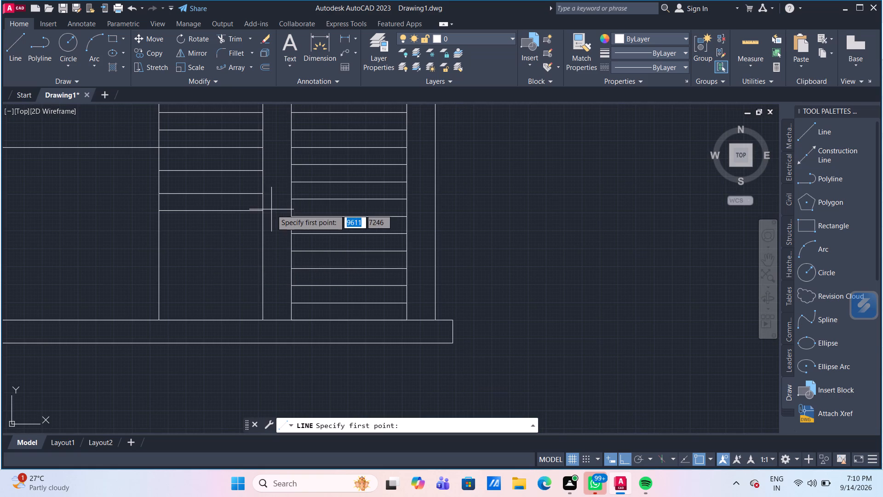
{"action": "left_click", "coordinate": [264, 211]}
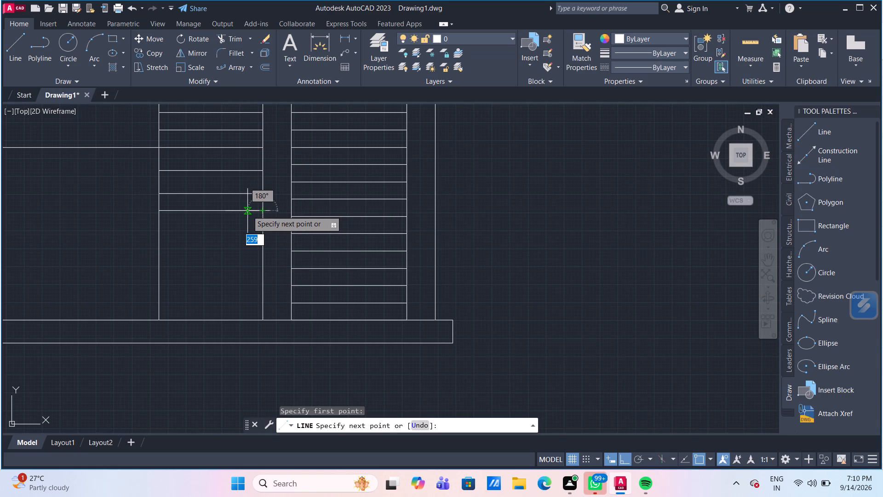
{"action": "type", "text": "200"}
{"action": "key", "text": "Return"}
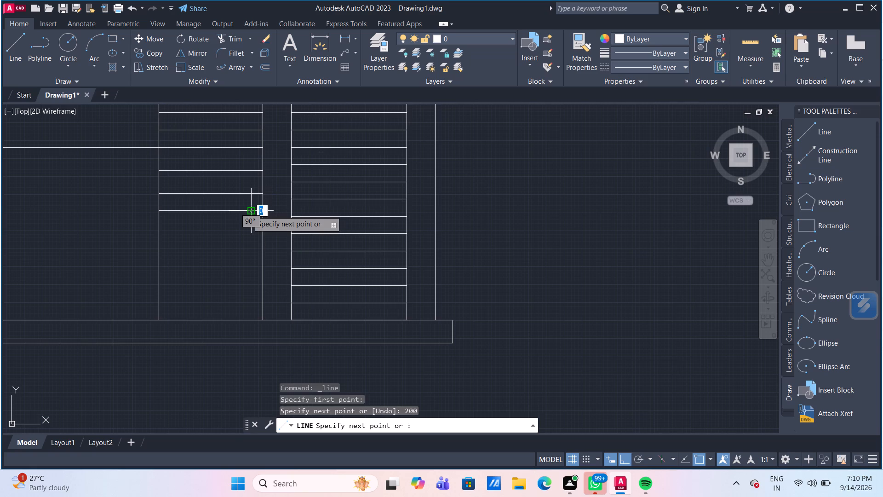
{"action": "left_click", "coordinate": [250, 319]}
{"action": "key", "text": "Return"}
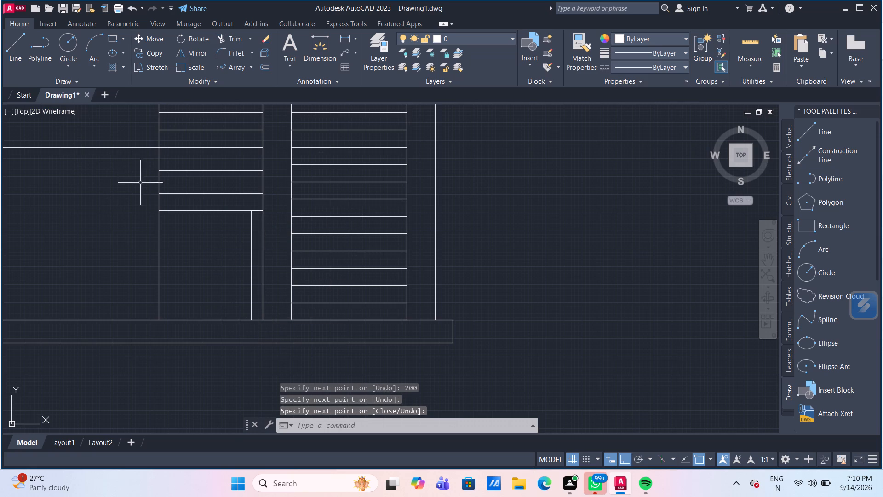
Draw a line 200 inward from the left end of the narrow bay's lowest horizontal, continuing 1900 straight down to the base.
{"action": "left_click", "coordinate": [20, 49]}
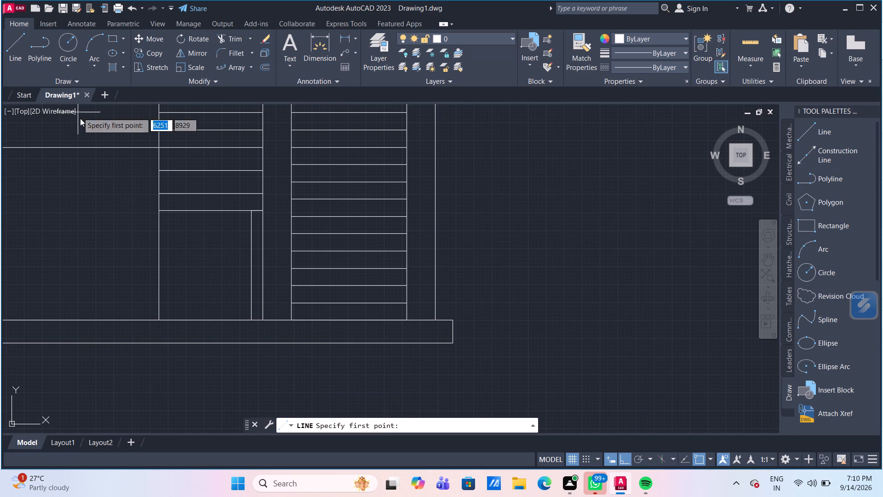
{"action": "left_click", "coordinate": [158, 212]}
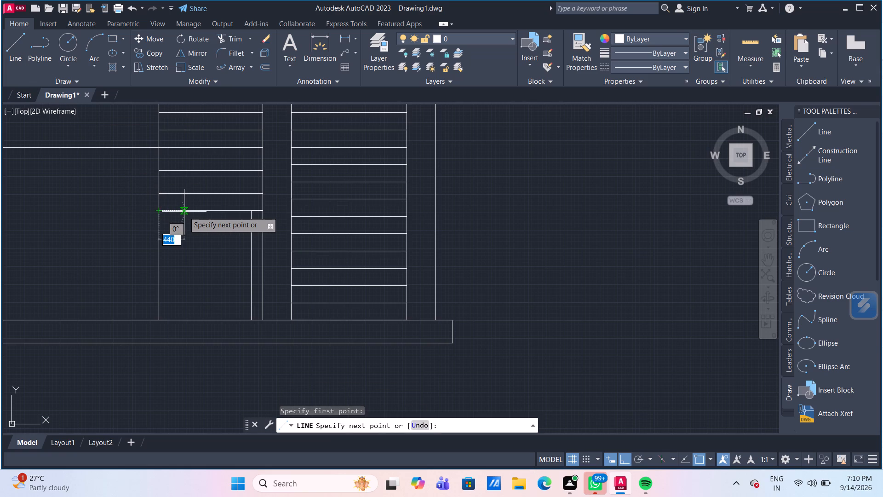
{"action": "type", "text": "200"}
{"action": "key", "text": "Return"}
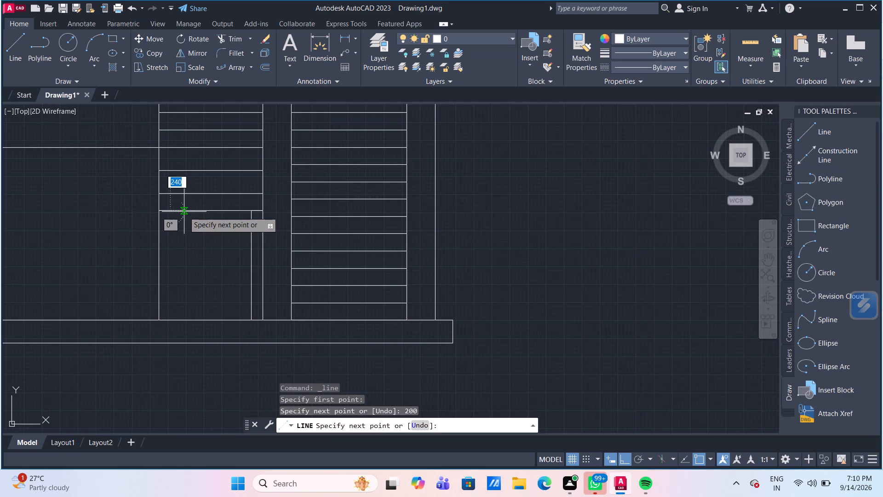
{"action": "left_click", "coordinate": [170, 318]}
{"action": "key", "text": "Escape"}
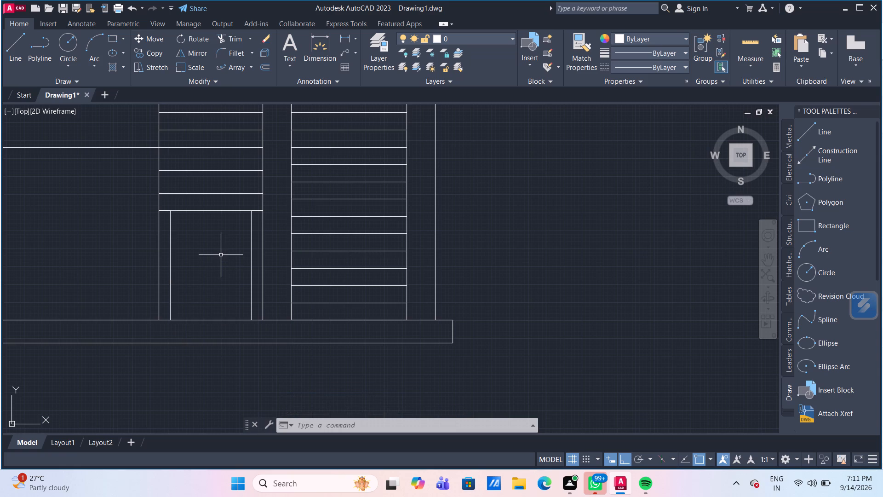
Extend the door opening's two vertical lines up to the next horizontal line above.
{"action": "type", "text": "EX"}
{"action": "key", "text": "Return"}
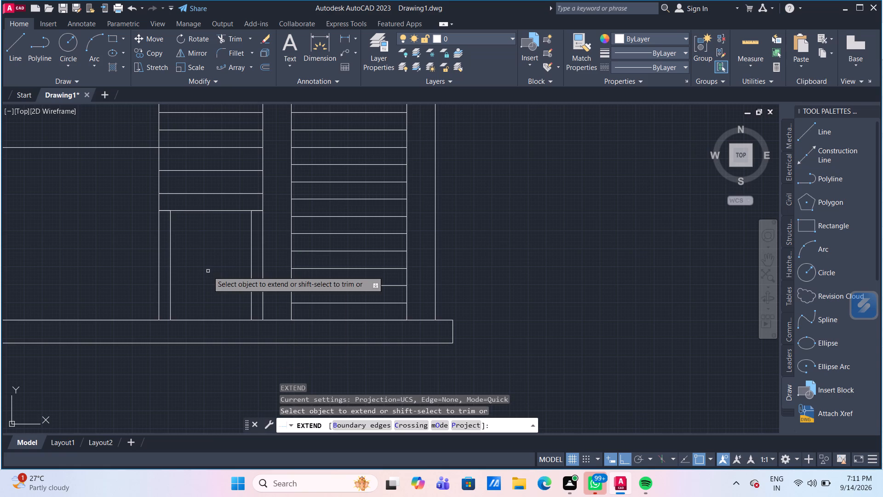
{"action": "left_click", "coordinate": [169, 226]}
{"action": "left_click", "coordinate": [250, 228]}
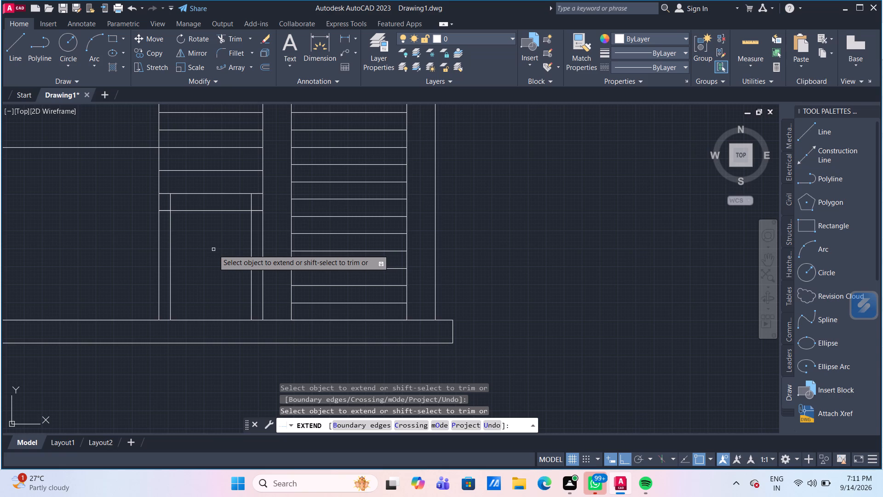
{"action": "key", "text": "Escape"}
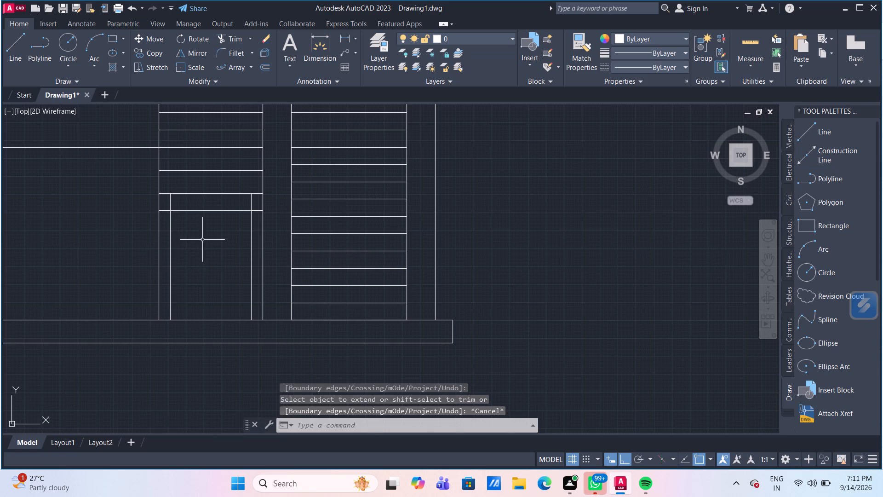
Trim both ends of the narrow bay's lowest horizontal line where they project outside the door verticals.
{"action": "type", "text": "TR"}
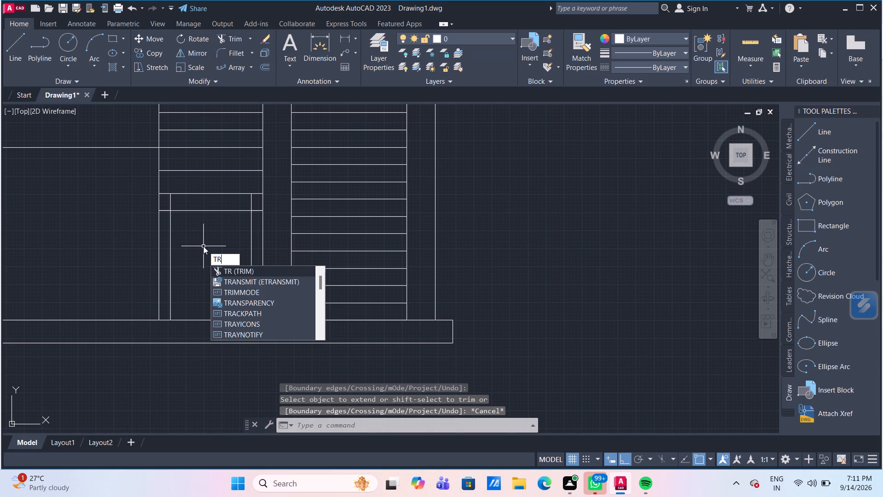
{"action": "key", "text": "Return"}
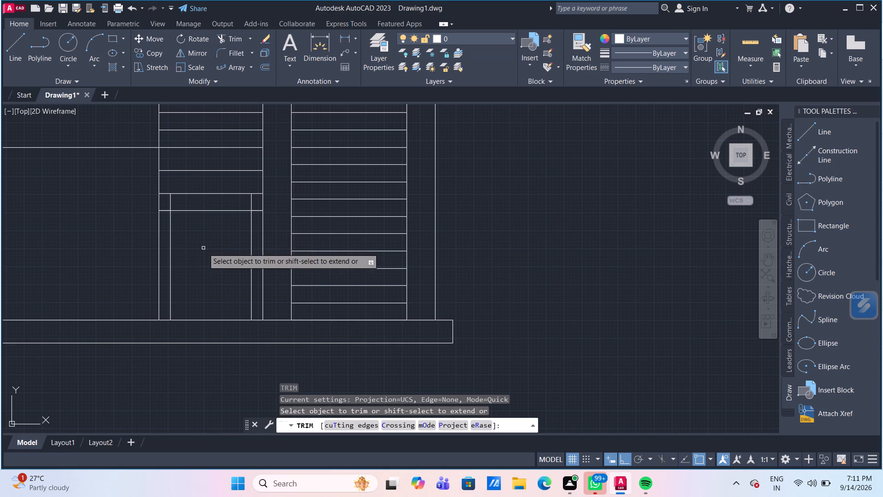
{"action": "left_click", "coordinate": [163, 209]}
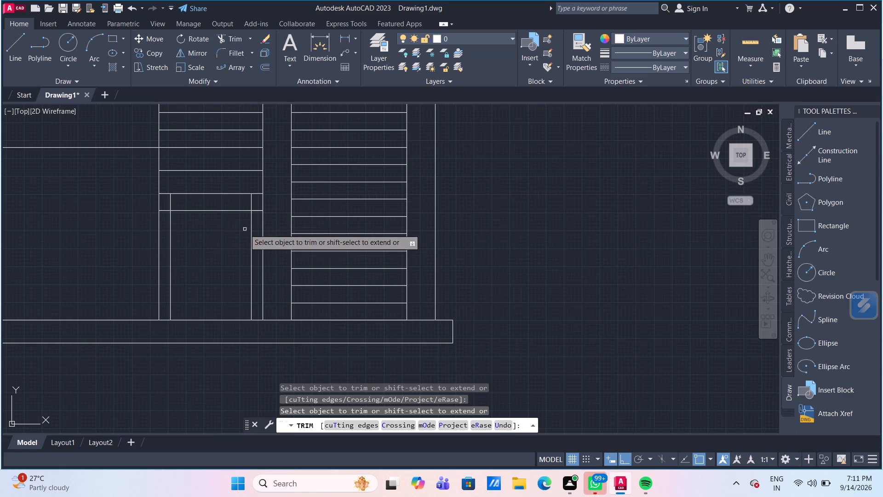
{"action": "left_click", "coordinate": [164, 211]}
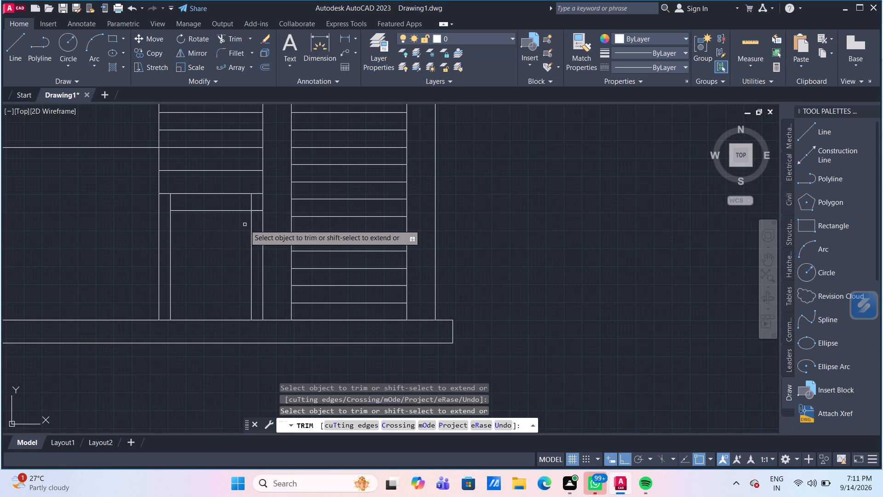
{"action": "left_click", "coordinate": [258, 212]}
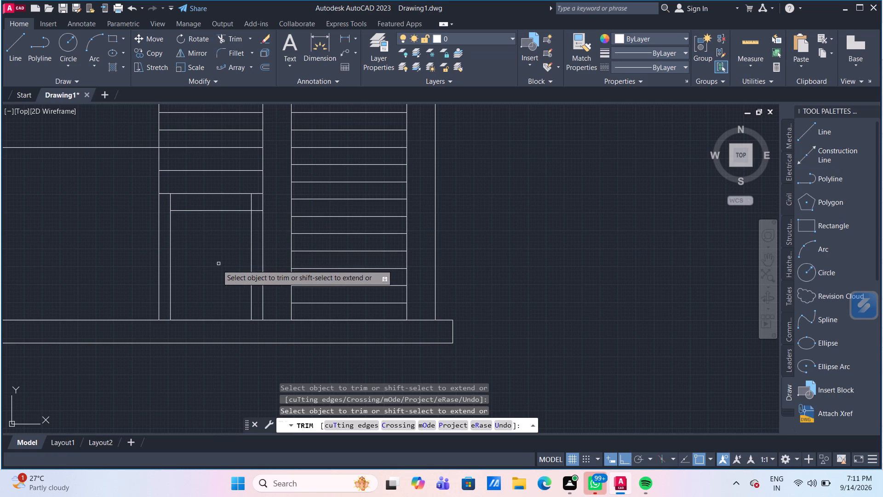
{"action": "left_click", "coordinate": [256, 212]}
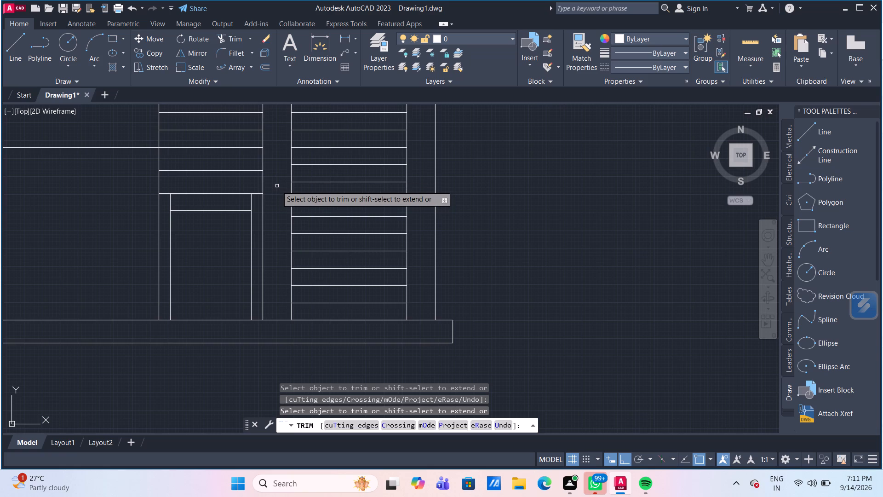
{"action": "key", "text": "Escape"}
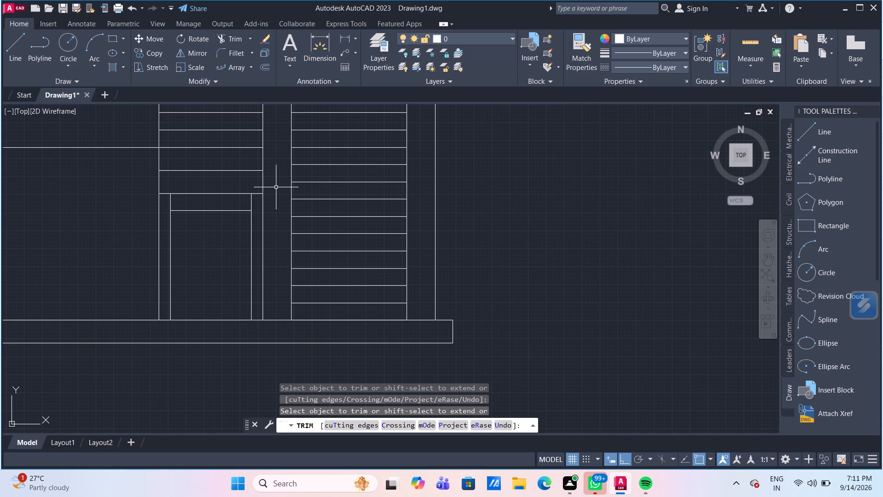
Extend both door verticals up past the next horizontal to the line level with the wide bay's dividing line.
{"action": "type", "text": "EX"}
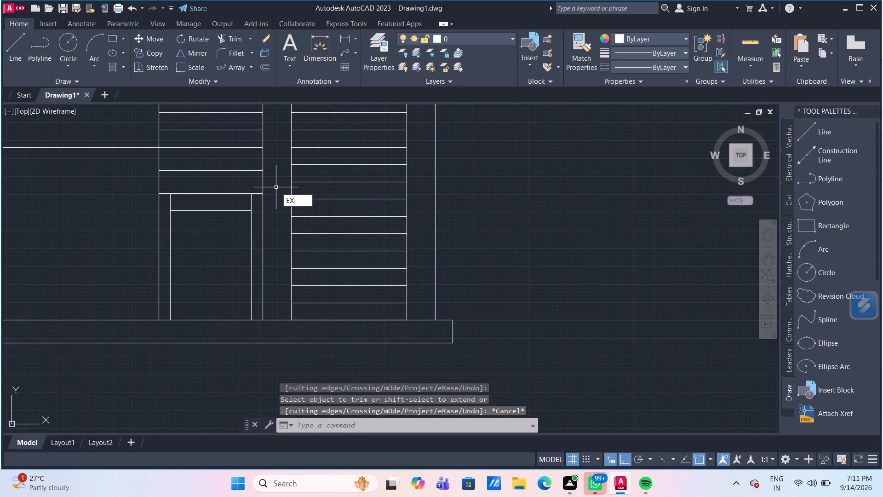
{"action": "key", "text": "Return"}
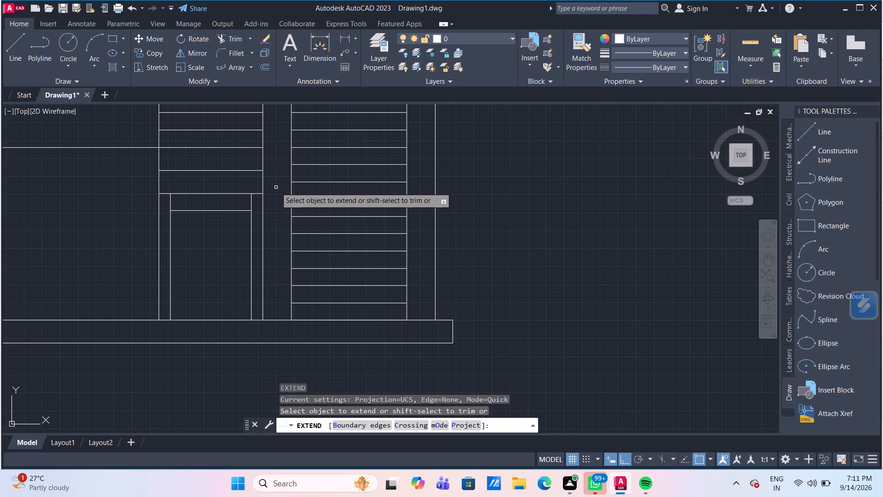
{"action": "left_click", "coordinate": [250, 200]}
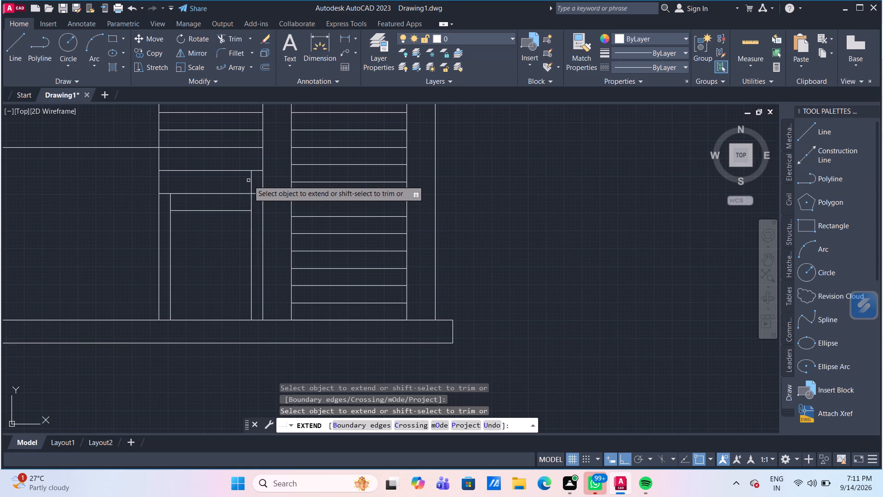
{"action": "left_click", "coordinate": [252, 179]}
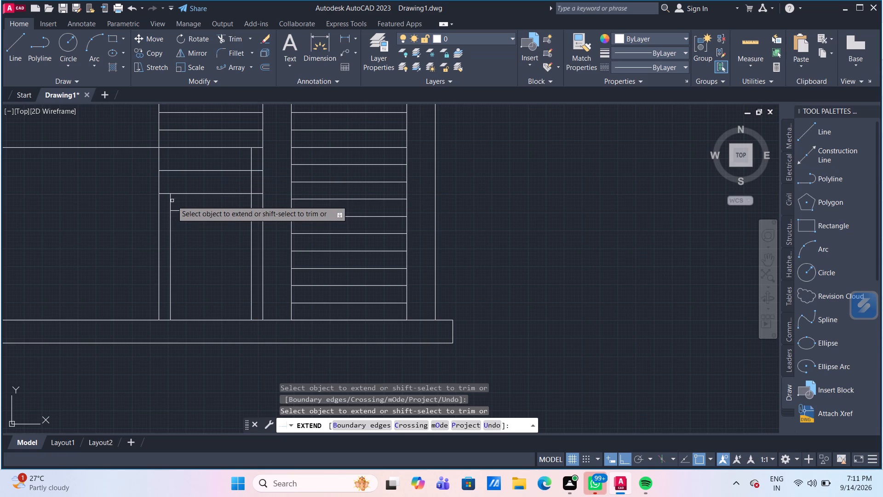
{"action": "left_click", "coordinate": [170, 201]}
{"action": "left_click", "coordinate": [170, 180]}
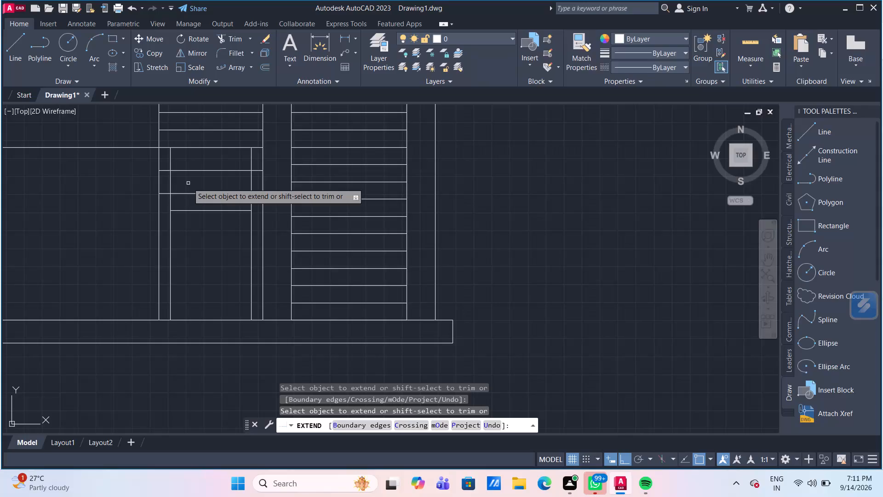
{"action": "key", "text": "Escape"}
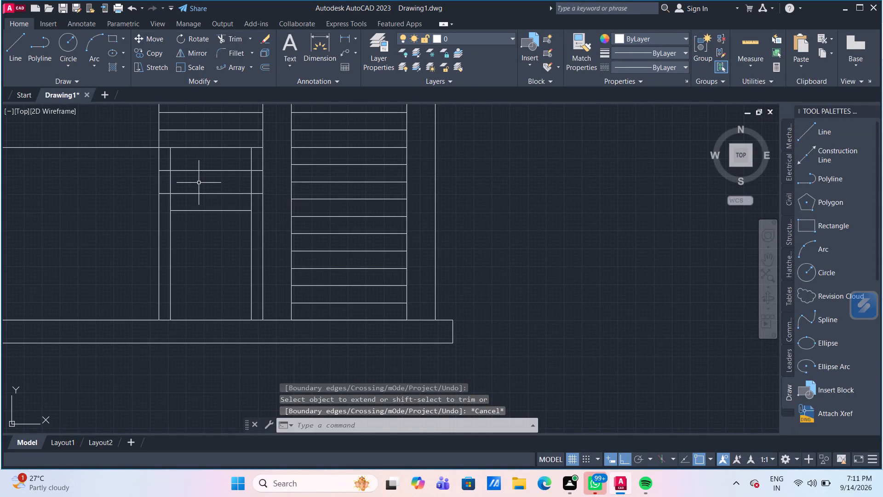
Trim the door verticals above the frame's top horizontal, and the ends of its upper two horizontals outside the verticals.
{"action": "type", "text": "TR"}
{"action": "key", "text": "Return"}
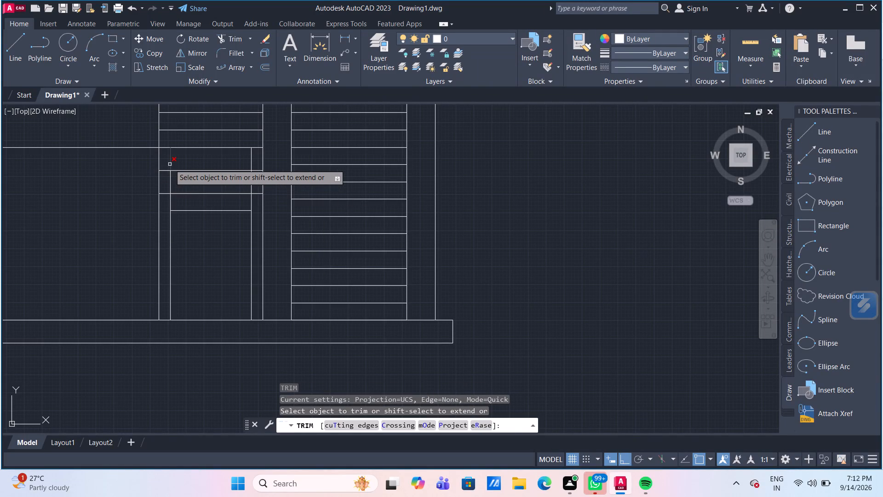
{"action": "left_click", "coordinate": [170, 164]}
{"action": "left_click", "coordinate": [163, 166]}
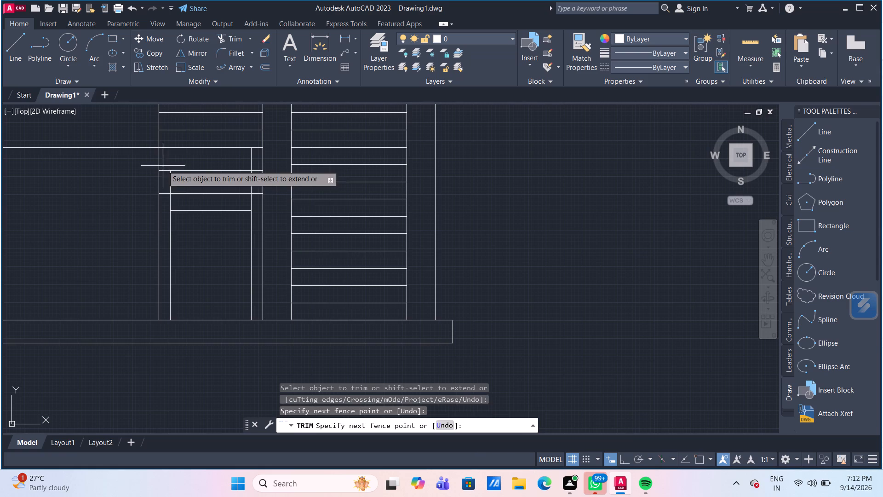
{"action": "left_click", "coordinate": [166, 199]}
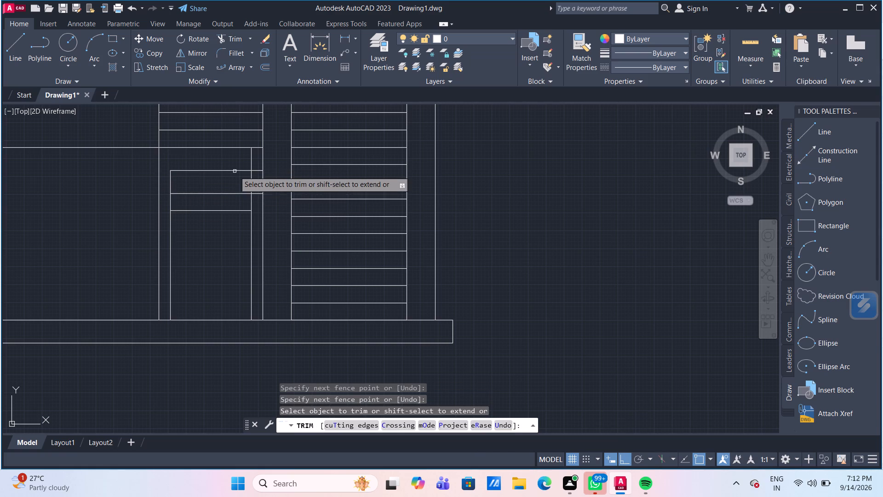
{"action": "left_click", "coordinate": [252, 162]}
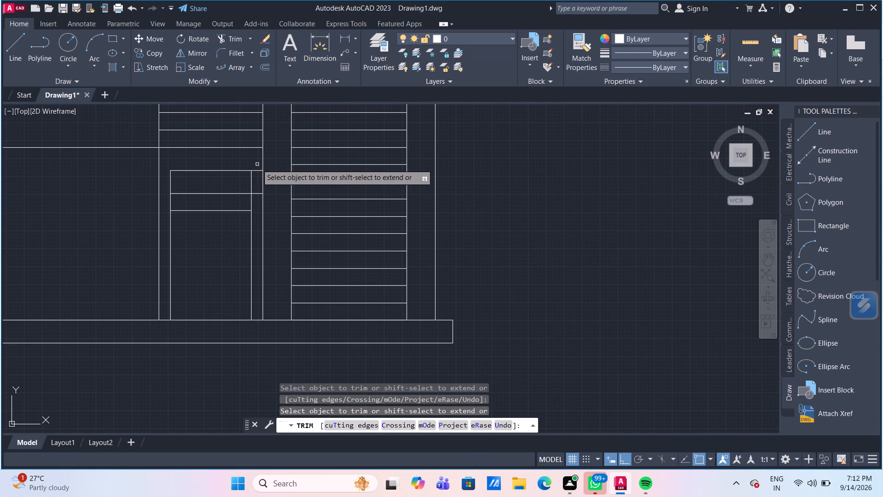
{"action": "left_click_drag", "start_coordinate": [257, 164], "coordinate": [256, 168]}
{"action": "left_click", "coordinate": [256, 204]}
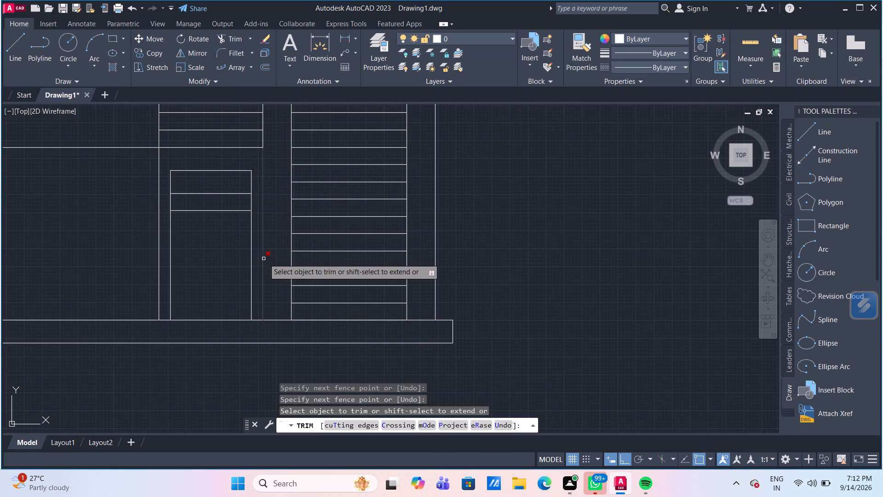
{"action": "key", "text": "Escape"}
Draw a vertical line from the midpoint of the door frame's lowest horizontal straight down to the base.
{"action": "scroll", "coordinate": [222, 261], "scroll_direction": "down", "scroll_amount": 1}
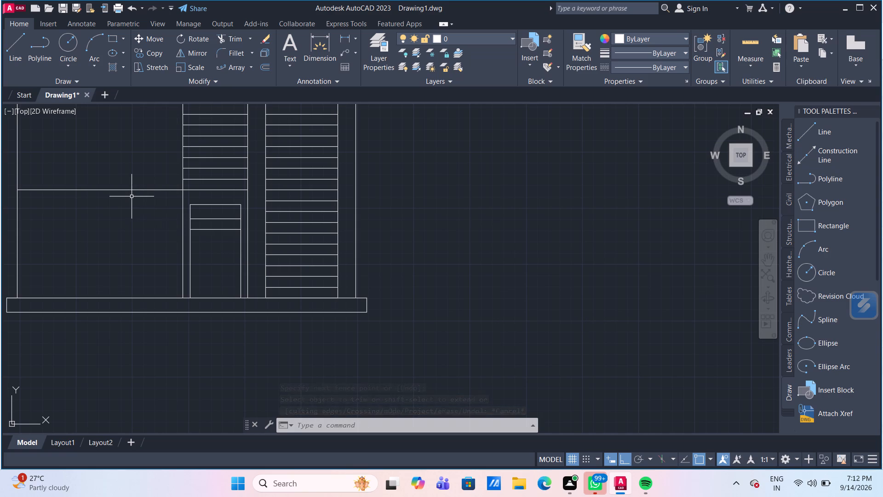
{"action": "scroll", "coordinate": [132, 196], "scroll_direction": "up", "scroll_amount": 2}
{"action": "scroll", "coordinate": [132, 196], "scroll_direction": "down", "scroll_amount": 3}
{"action": "middle_click_drag", "start_coordinate": [132, 216], "coordinate": [111, 209]}
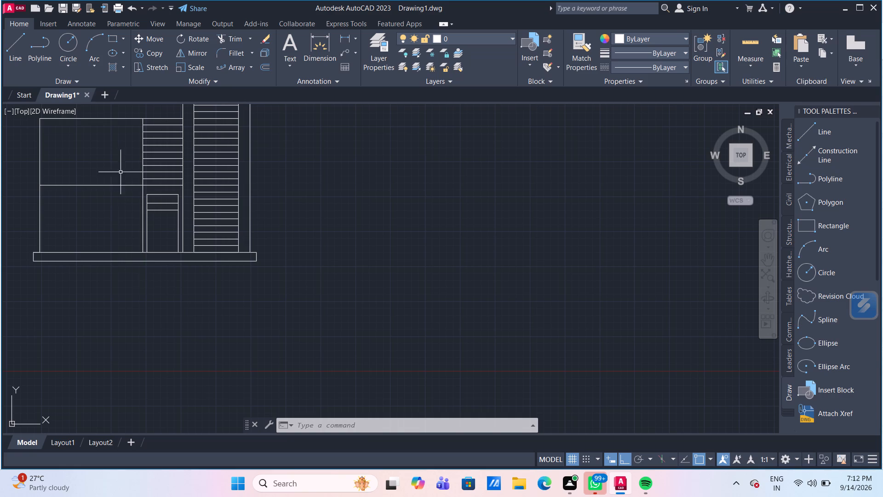
{"action": "scroll", "coordinate": [162, 222], "scroll_direction": "up", "scroll_amount": 3}
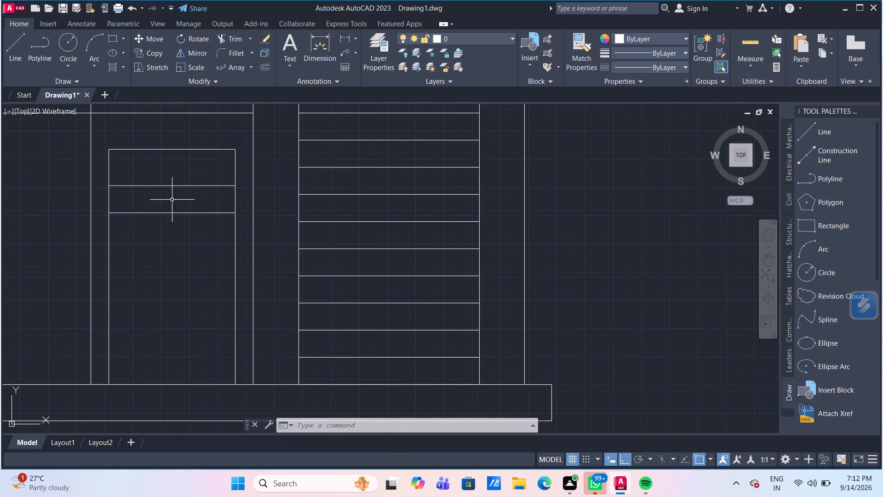
{"action": "scroll", "coordinate": [178, 211], "scroll_direction": "down", "scroll_amount": 1}
{"action": "middle_click_drag", "start_coordinate": [178, 211], "coordinate": [189, 243]}
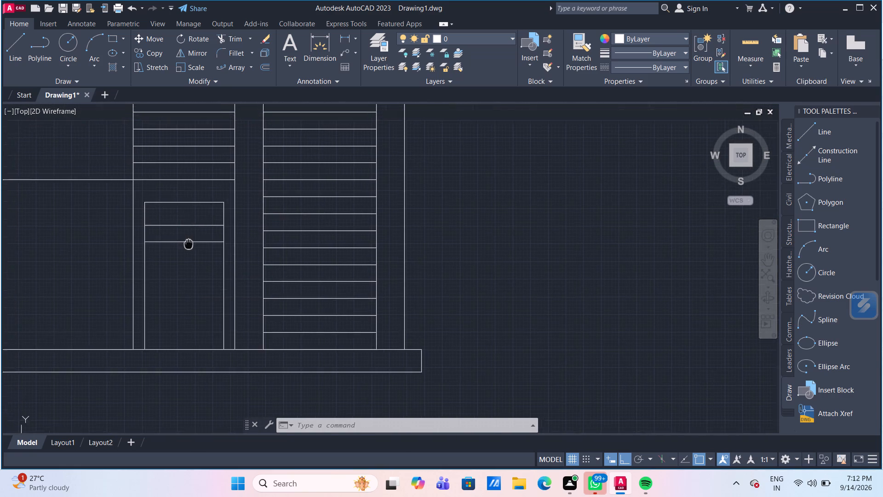
{"action": "middle_click_drag", "start_coordinate": [189, 243], "coordinate": [190, 245]}
{"action": "scroll", "coordinate": [189, 244], "scroll_direction": "down", "scroll_amount": 1}
{"action": "scroll", "coordinate": [189, 231], "scroll_direction": "up", "scroll_amount": 2}
{"action": "middle_click_drag", "start_coordinate": [195, 257], "coordinate": [183, 222]}
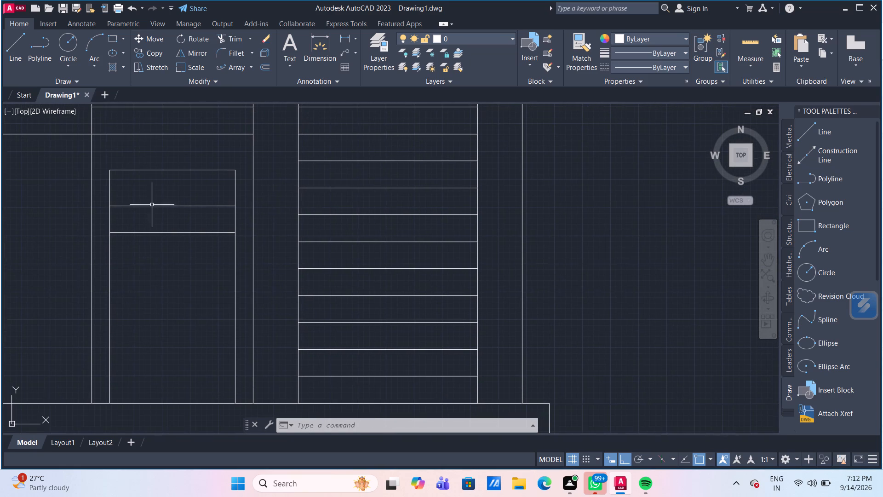
{"action": "left_click", "coordinate": [20, 43]}
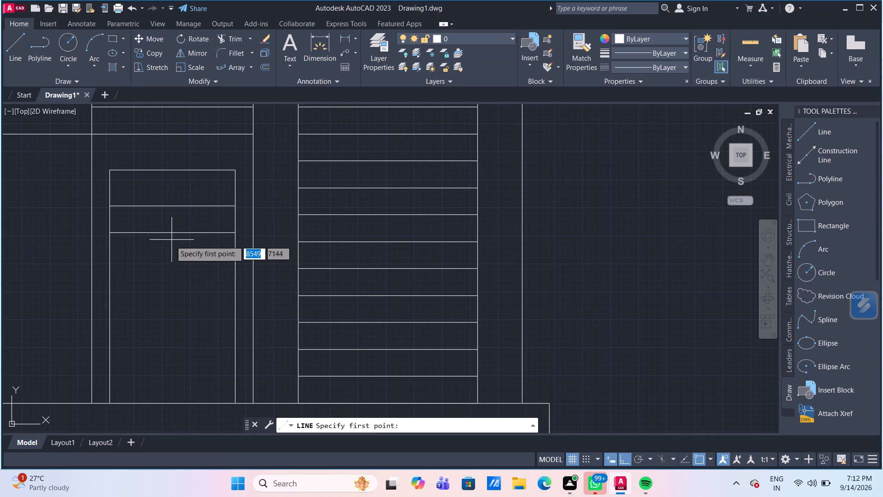
{"action": "left_click_drag", "start_coordinate": [170, 230], "coordinate": [170, 236]}
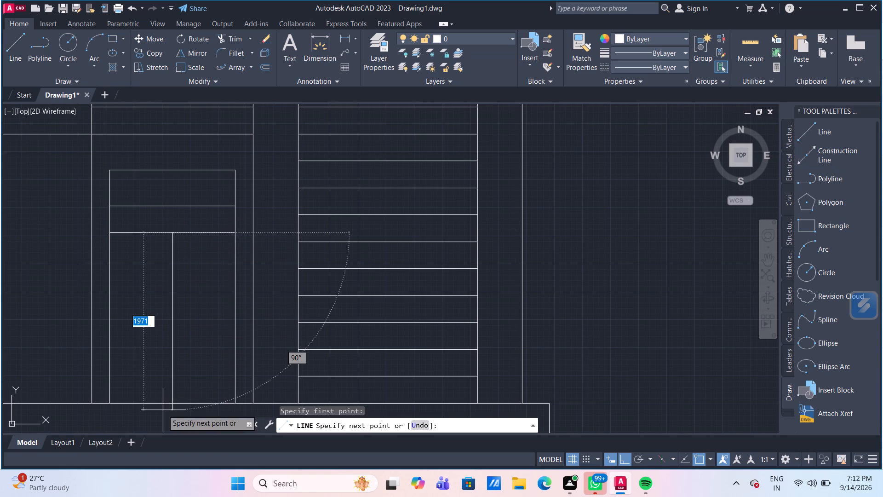
{"action": "scroll", "coordinate": [172, 408], "scroll_direction": "up", "scroll_amount": 1}
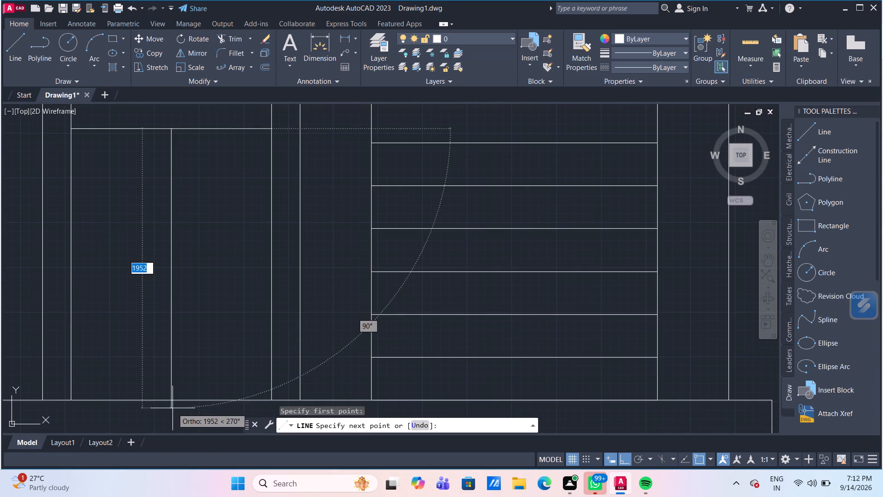
{"action": "left_click", "coordinate": [172, 398]}
{"action": "key", "text": "Escape"}
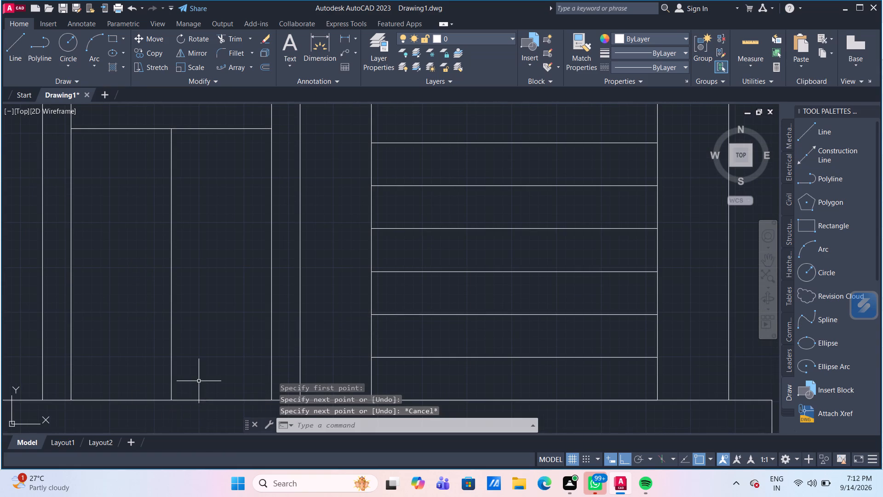
Offset the door frame's middle horizontal line 50 mm downward.
{"action": "scroll", "coordinate": [247, 328], "scroll_direction": "down", "scroll_amount": 3}
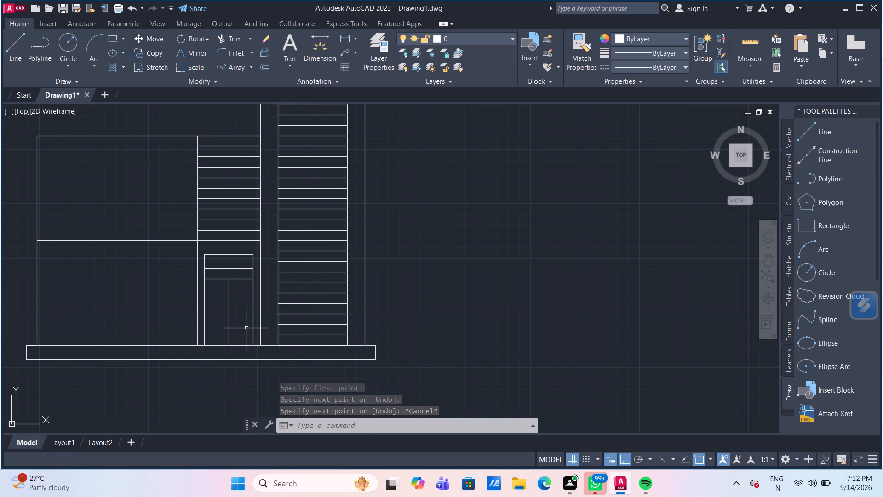
{"action": "scroll", "coordinate": [239, 283], "scroll_direction": "up", "scroll_amount": 2}
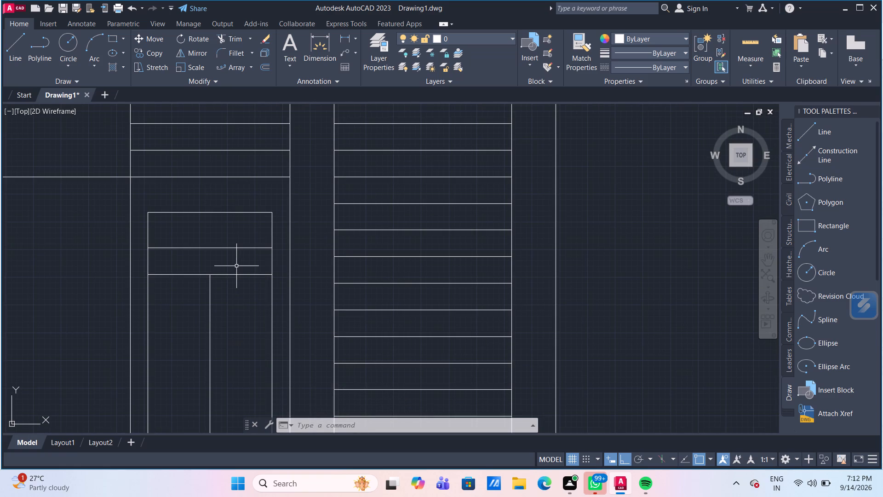
{"action": "scroll", "coordinate": [235, 266], "scroll_direction": "up", "scroll_amount": 1}
{"action": "middle_click_drag", "start_coordinate": [235, 266], "coordinate": [250, 265]}
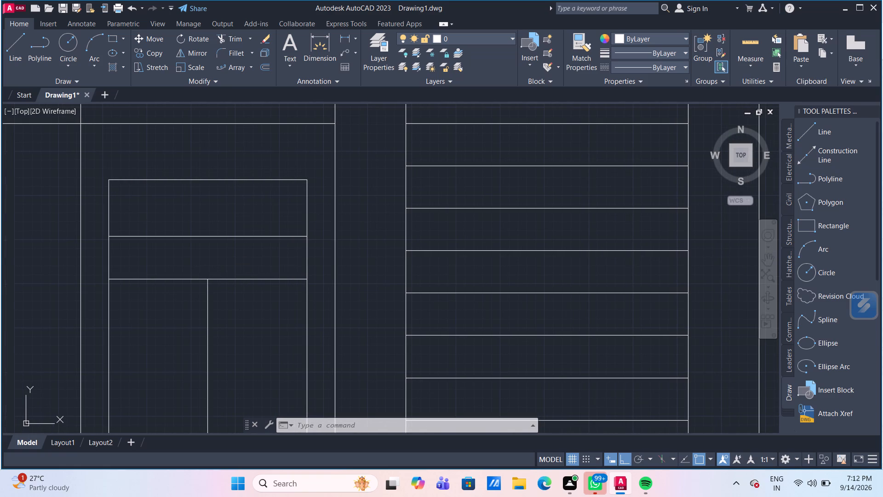
{"action": "type", "text": "OF"}
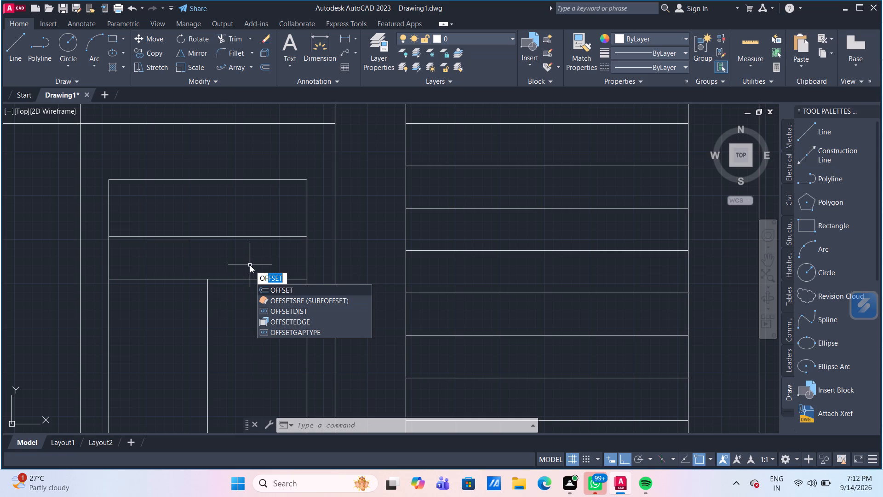
{"action": "key", "text": "Return"}
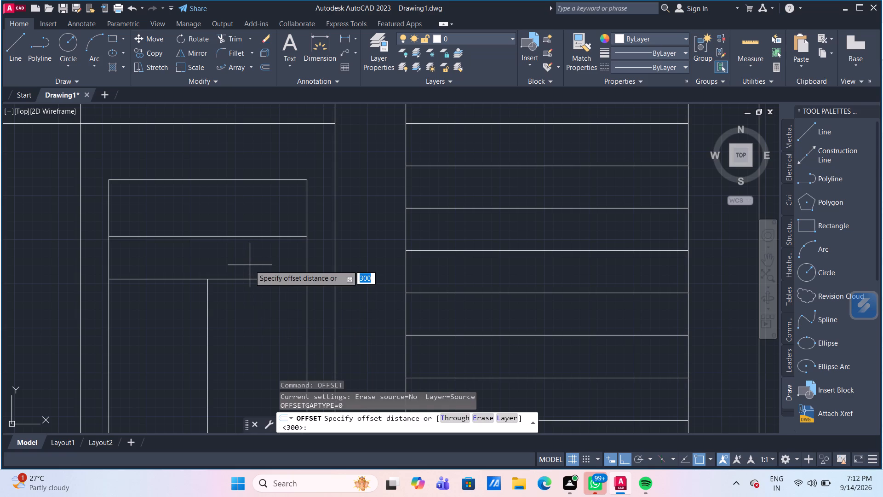
{"action": "type", "text": "50"}
{"action": "key", "text": "Return"}
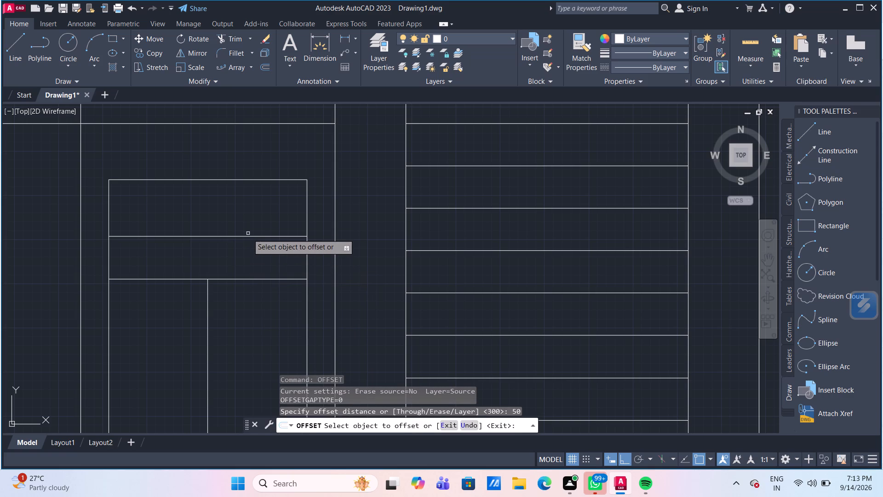
{"action": "left_click", "coordinate": [248, 237]}
{"action": "left_click", "coordinate": [249, 247]}
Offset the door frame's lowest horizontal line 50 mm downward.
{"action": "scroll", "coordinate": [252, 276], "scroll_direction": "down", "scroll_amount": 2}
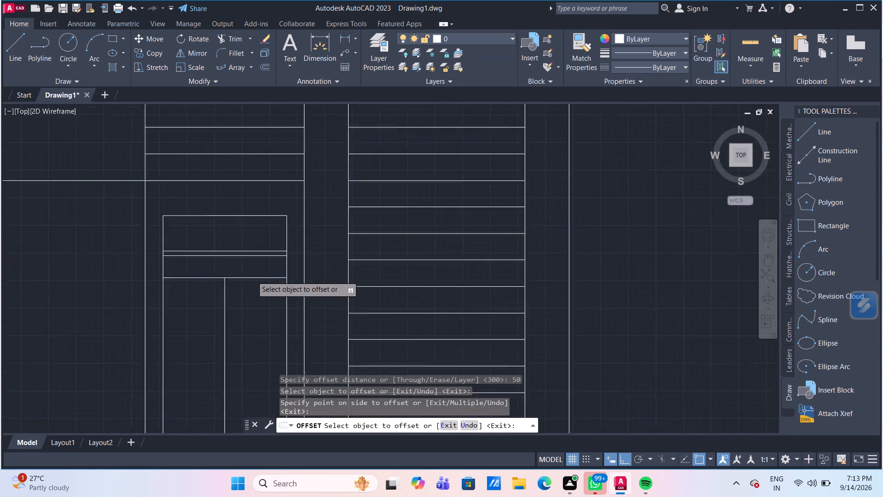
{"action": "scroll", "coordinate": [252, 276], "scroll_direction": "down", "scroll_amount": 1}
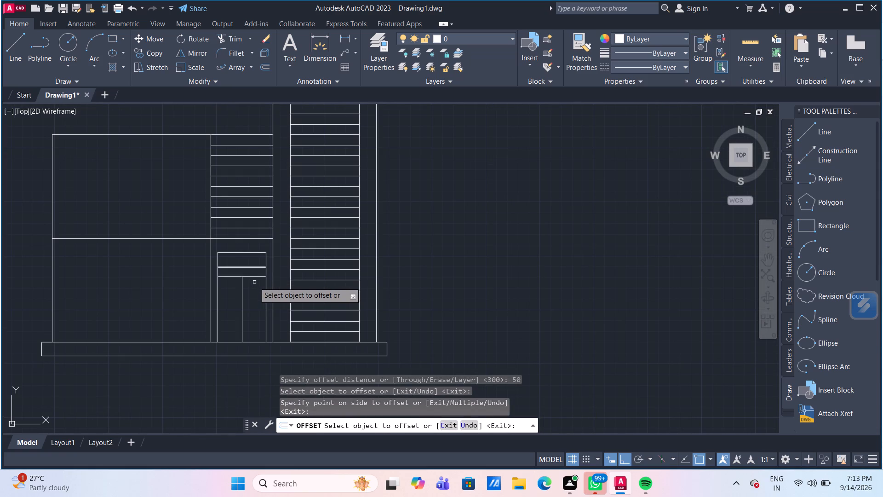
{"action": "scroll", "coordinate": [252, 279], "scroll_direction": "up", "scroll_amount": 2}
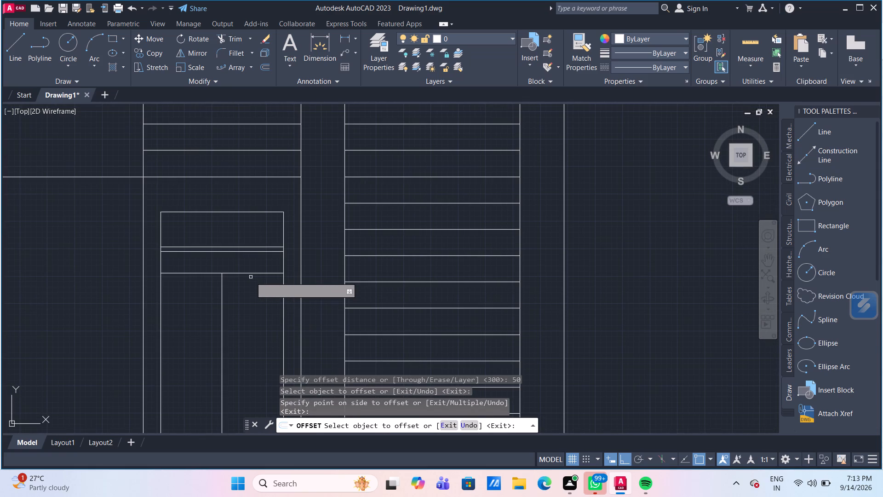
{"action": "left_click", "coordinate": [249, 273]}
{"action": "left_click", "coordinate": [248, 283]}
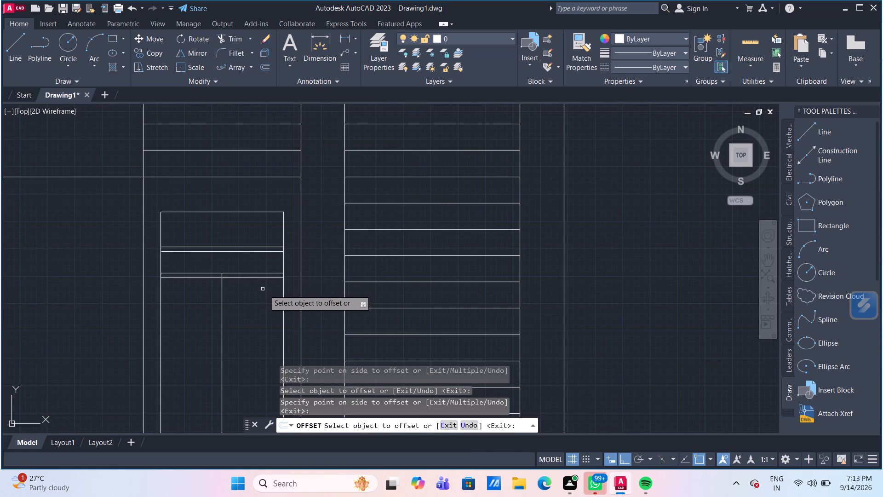
Offset the horizontal at the top of the door's centre line 50 mm upward.
{"action": "scroll", "coordinate": [264, 290], "scroll_direction": "down", "scroll_amount": 3}
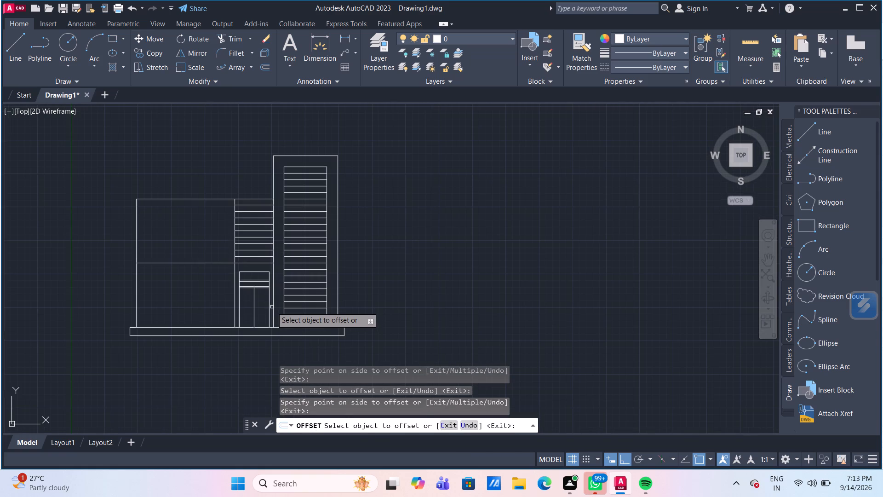
{"action": "scroll", "coordinate": [260, 282], "scroll_direction": "up", "scroll_amount": 2}
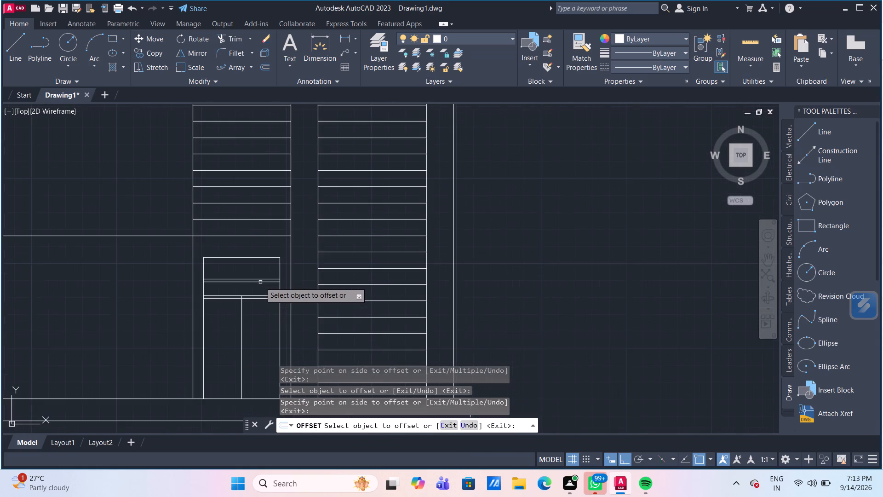
{"action": "scroll", "coordinate": [260, 282], "scroll_direction": "up", "scroll_amount": 1}
{"action": "left_click", "coordinate": [263, 305]}
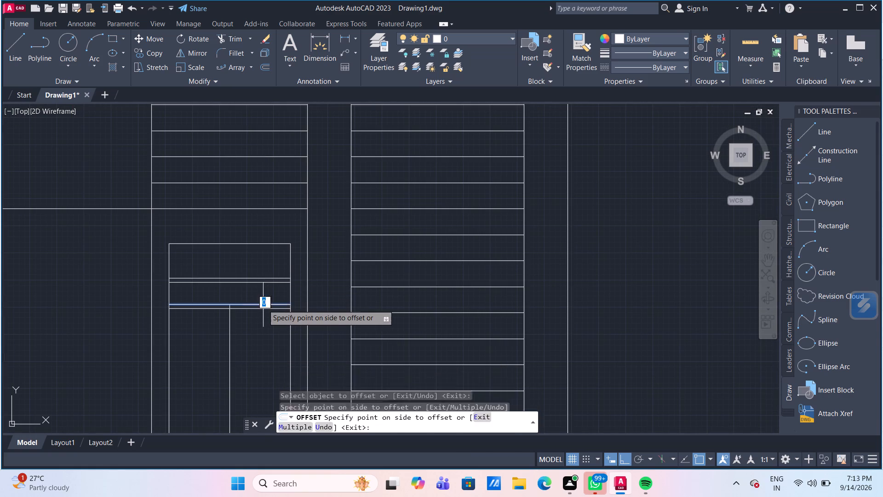
{"action": "left_click", "coordinate": [268, 290]}
{"action": "key", "text": "Escape"}
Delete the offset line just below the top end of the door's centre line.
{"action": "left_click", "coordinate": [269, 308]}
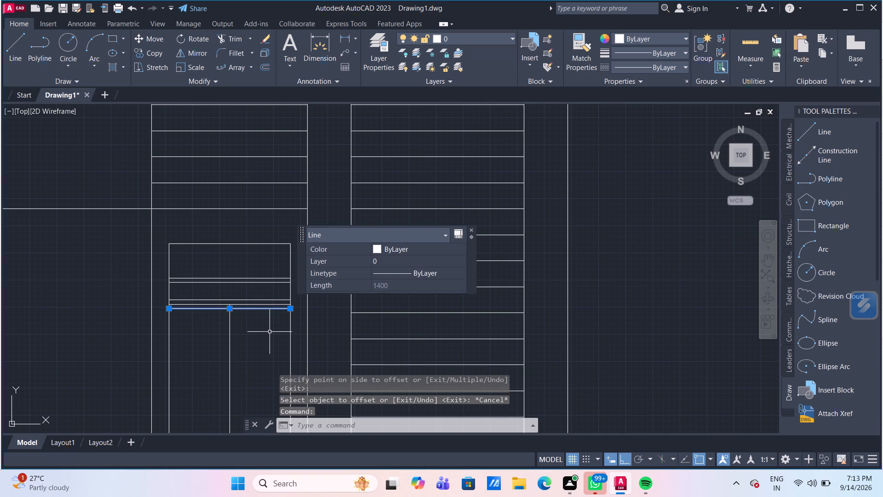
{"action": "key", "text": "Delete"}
Move the door frame's two pairs of closely spaced horizontals 50 mm straight down.
{"action": "scroll", "coordinate": [269, 332], "scroll_direction": "down", "scroll_amount": 2}
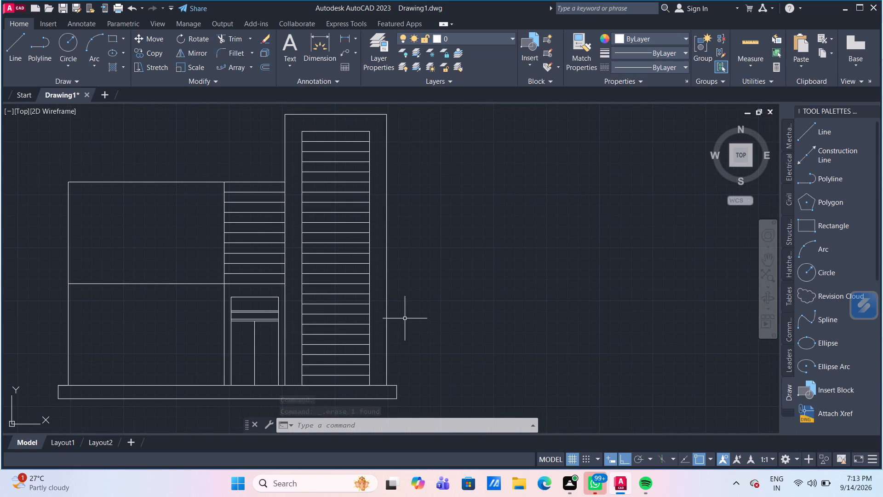
{"action": "scroll", "coordinate": [412, 318], "scroll_direction": "down", "scroll_amount": 1}
{"action": "middle_click_drag", "start_coordinate": [428, 339], "coordinate": [422, 318]}
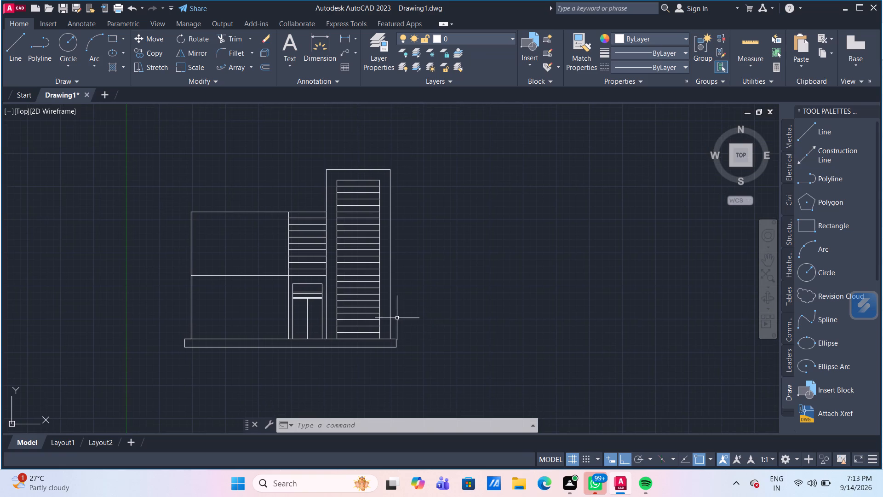
{"action": "scroll", "coordinate": [310, 304], "scroll_direction": "up", "scroll_amount": 3}
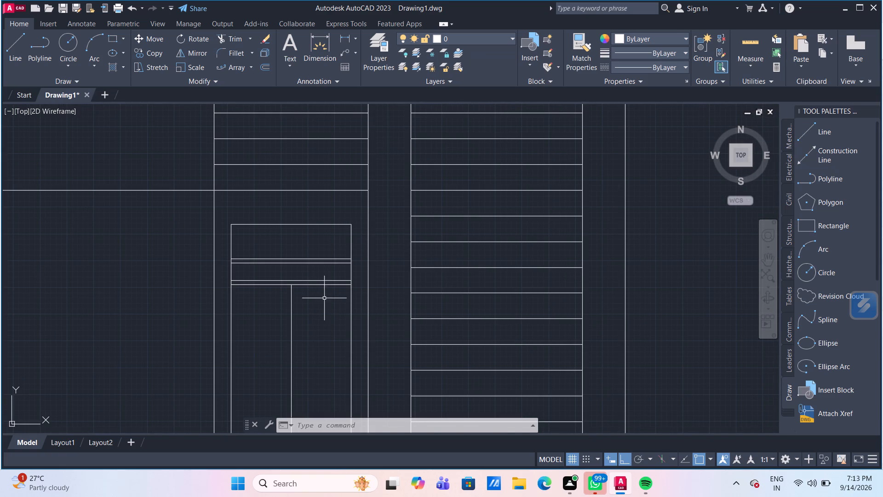
{"action": "left_click_drag", "start_coordinate": [327, 298], "coordinate": [324, 284]}
{"action": "left_click", "coordinate": [315, 247]}
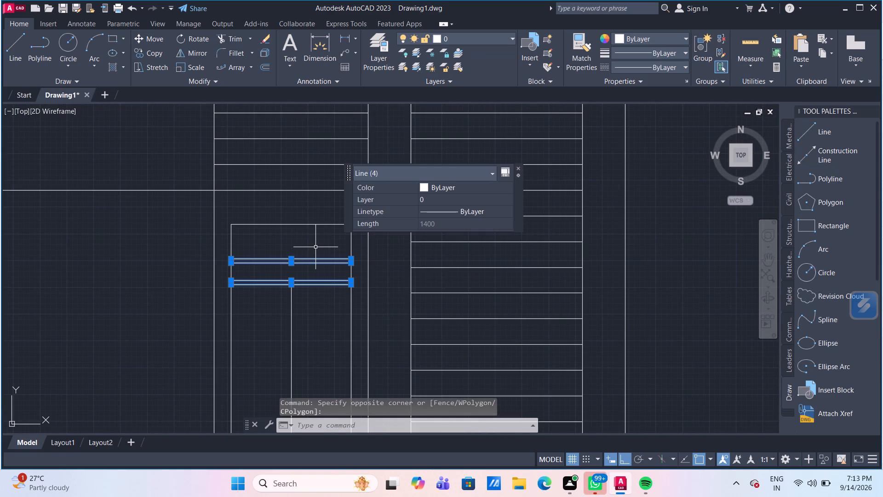
{"action": "key", "text": "m"}
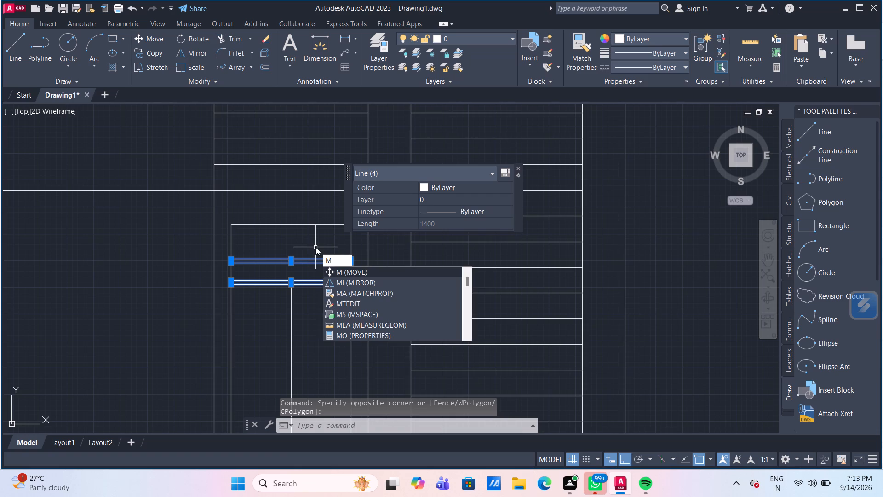
{"action": "key", "text": "Return"}
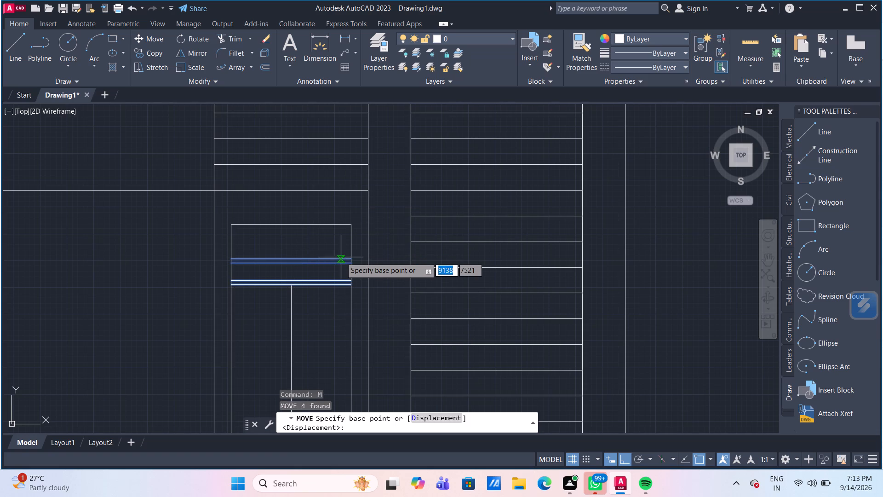
{"action": "left_click", "coordinate": [350, 258]}
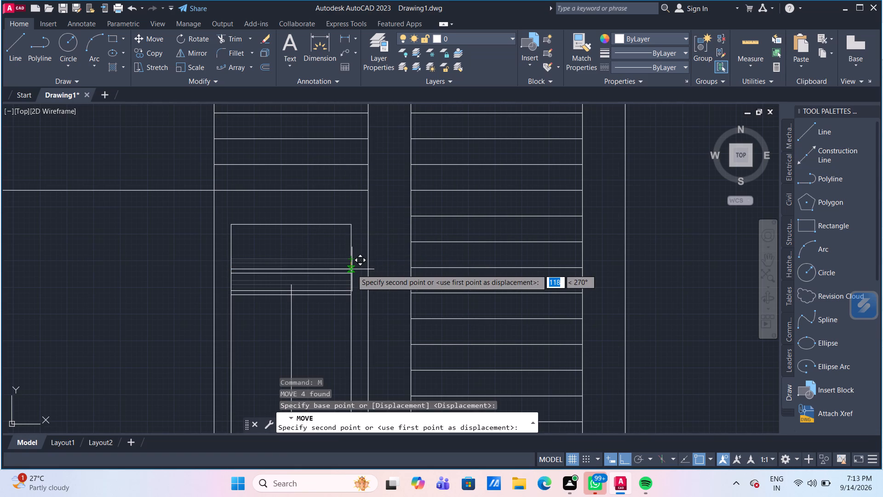
{"action": "type", "text": "50"}
{"action": "key", "text": "Return"}
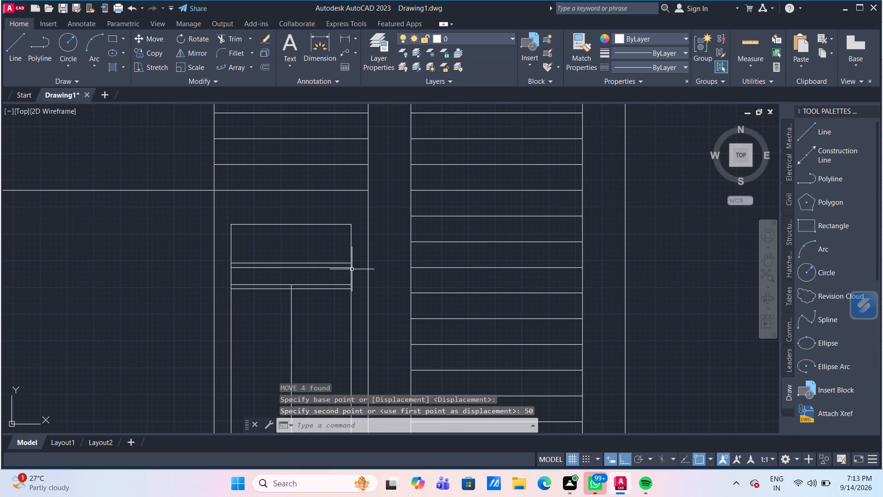
{"action": "key", "text": "Escape"}
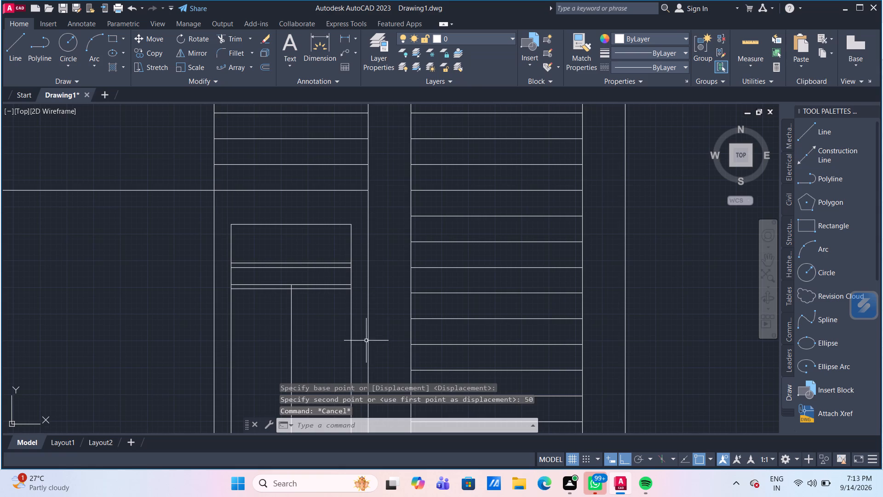
Examine the framed double door up close and within the whole elevation.
{"action": "scroll", "coordinate": [297, 282], "scroll_direction": "up", "scroll_amount": 2}
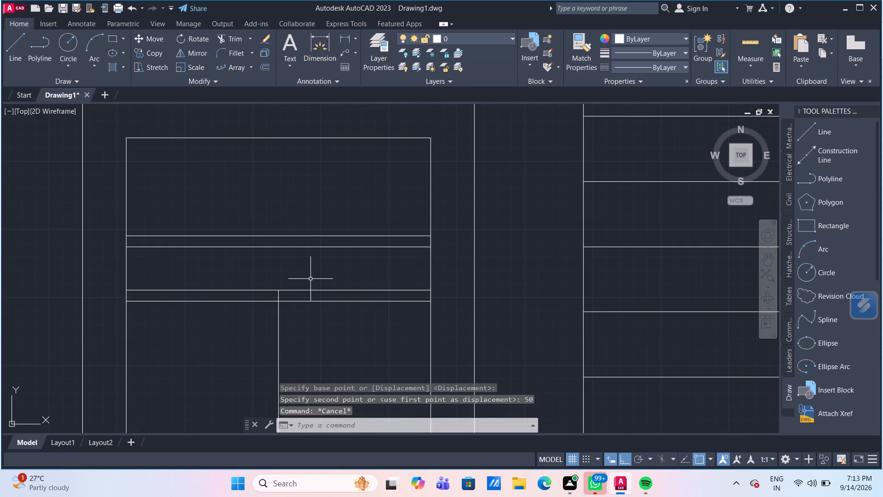
{"action": "scroll", "coordinate": [310, 280], "scroll_direction": "down", "scroll_amount": 2}
{"action": "middle_click_drag", "start_coordinate": [310, 285], "coordinate": [303, 245]}
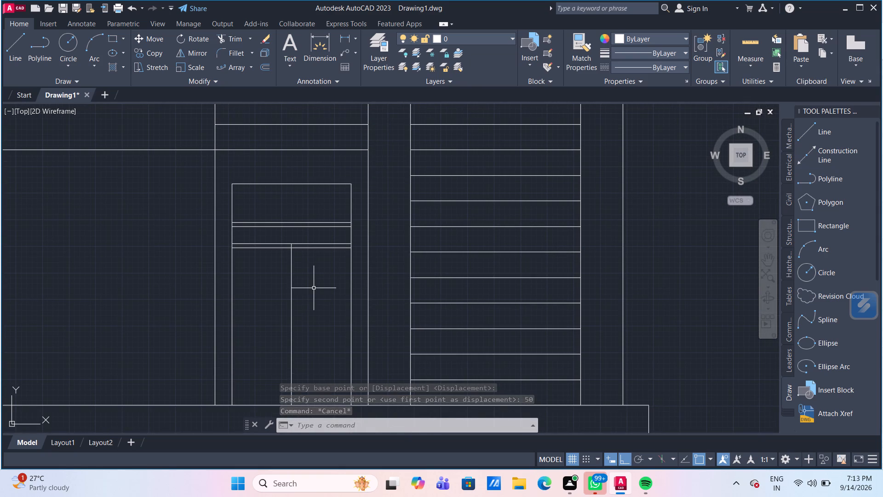
{"action": "scroll", "coordinate": [261, 288], "scroll_direction": "down", "scroll_amount": 3}
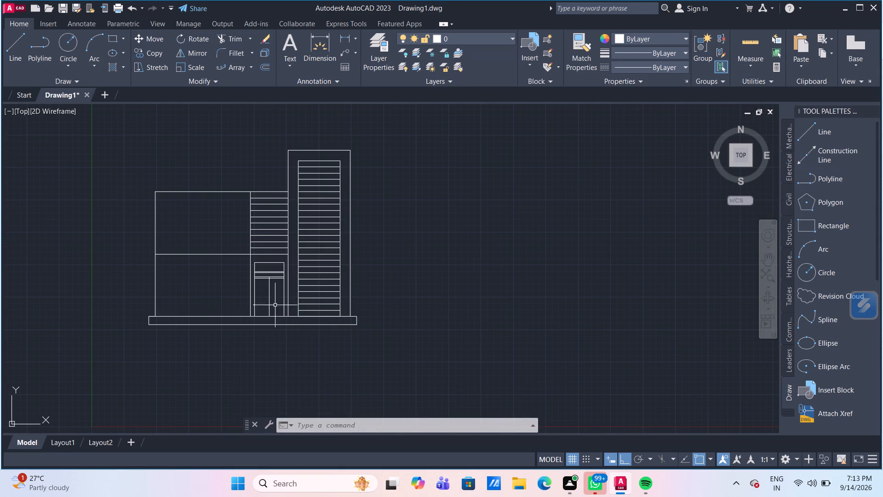
{"action": "scroll", "coordinate": [329, 342], "scroll_direction": "down", "scroll_amount": 1}
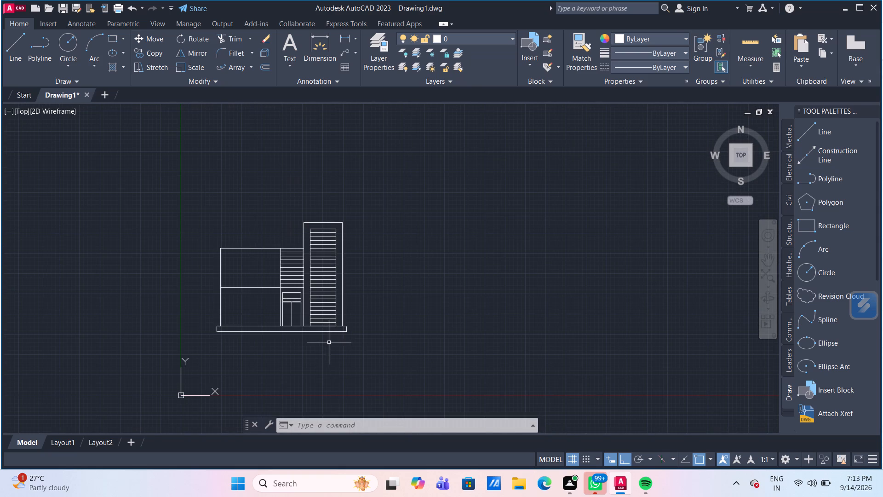
{"action": "scroll", "coordinate": [268, 319], "scroll_direction": "up", "scroll_amount": 3}
{"action": "scroll", "coordinate": [314, 305], "scroll_direction": "up", "scroll_amount": 1}
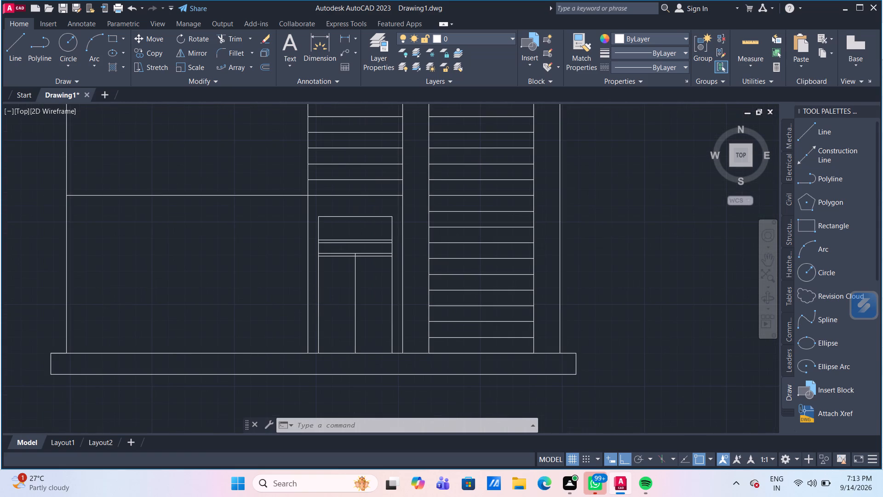
{"action": "middle_click_drag", "start_coordinate": [359, 282], "coordinate": [318, 288]}
{"action": "scroll", "coordinate": [359, 282], "scroll_direction": "up", "scroll_amount": 1}
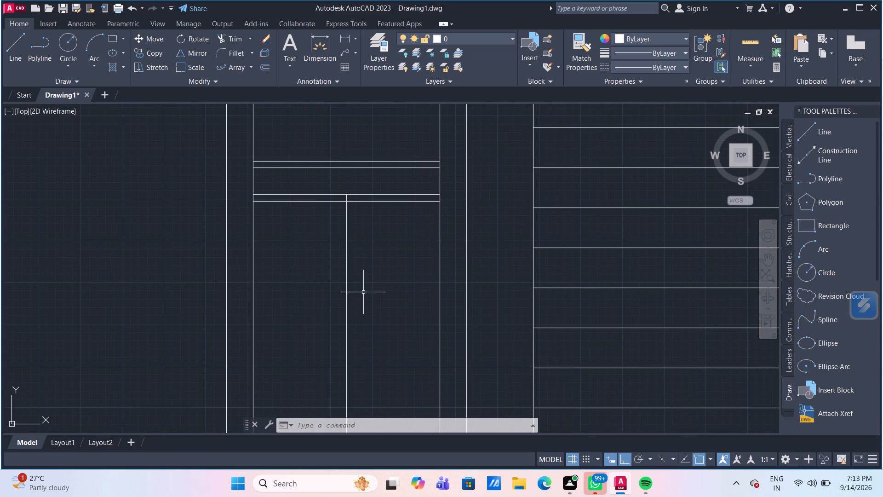
{"action": "scroll", "coordinate": [397, 243], "scroll_direction": "down", "scroll_amount": 2}
{"action": "middle_click_drag", "start_coordinate": [395, 268], "coordinate": [382, 256]}
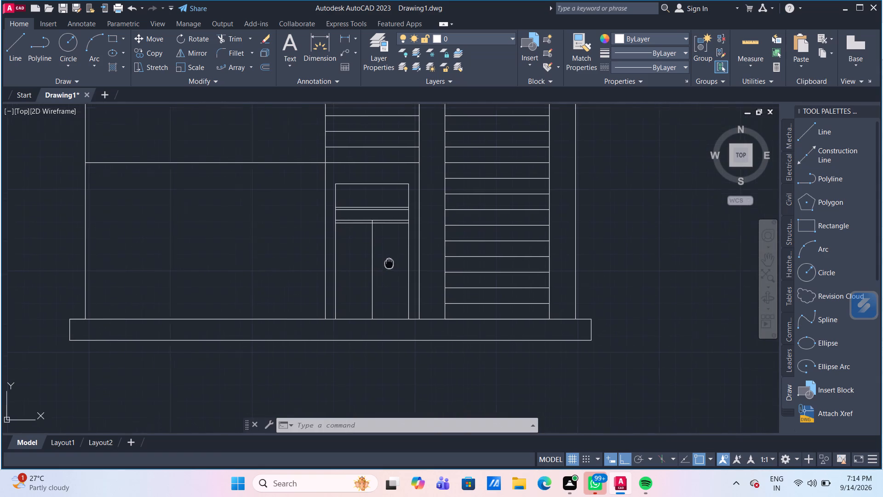
{"action": "middle_click_drag", "start_coordinate": [382, 256], "coordinate": [372, 246]}
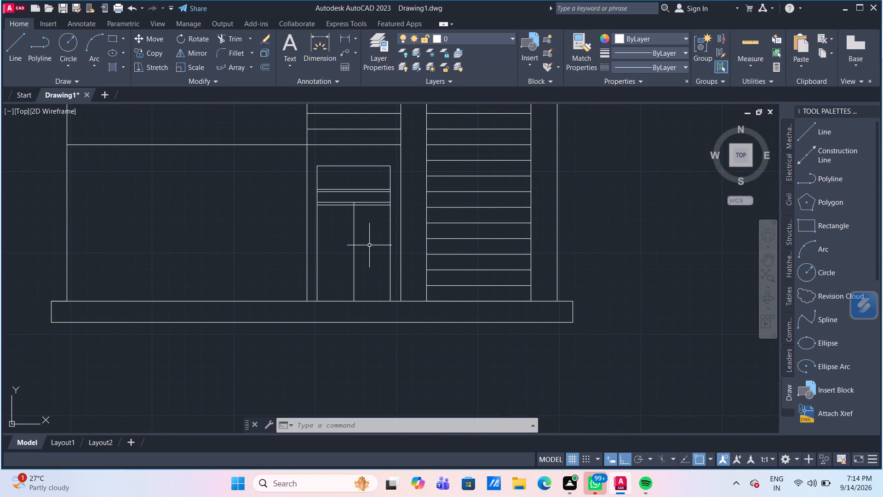
Offset the door frame's left vertical 50 mm inward and its right vertical 50 mm outward.
{"action": "scroll", "coordinate": [369, 245], "scroll_direction": "up", "scroll_amount": 1}
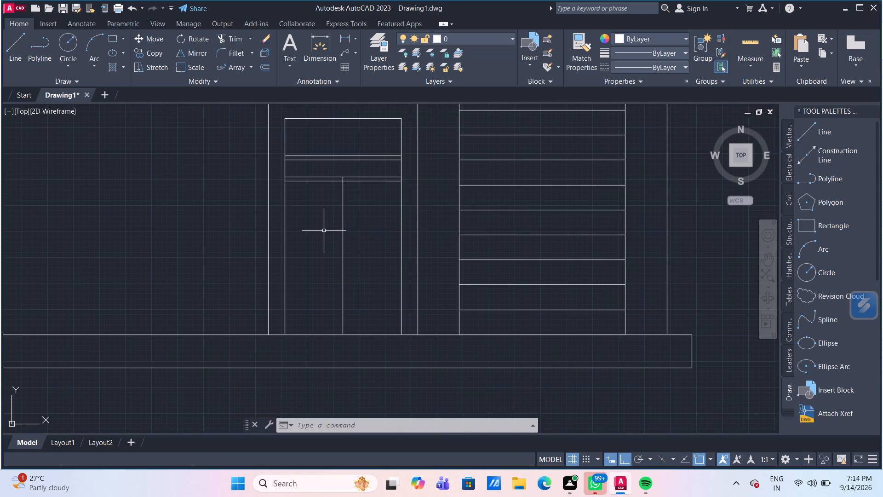
{"action": "key", "text": "o"}
{"action": "key", "text": "f"}
{"action": "key", "text": "Return"}
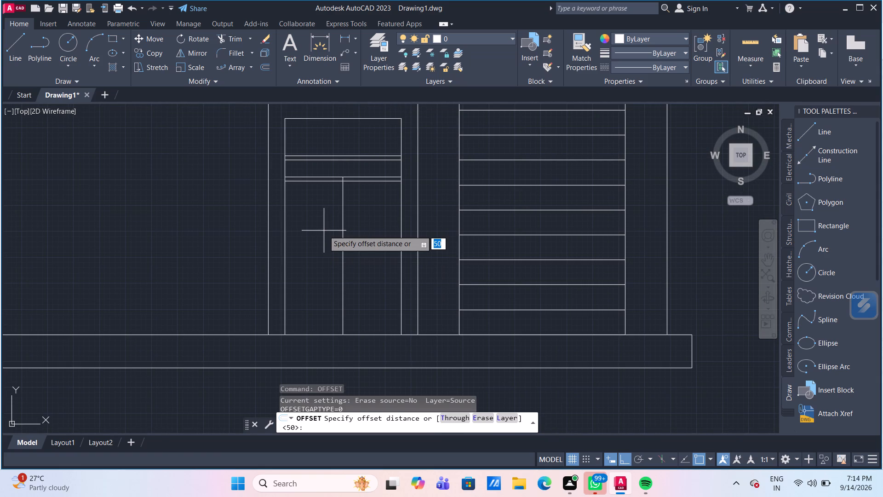
{"action": "key", "text": "Return"}
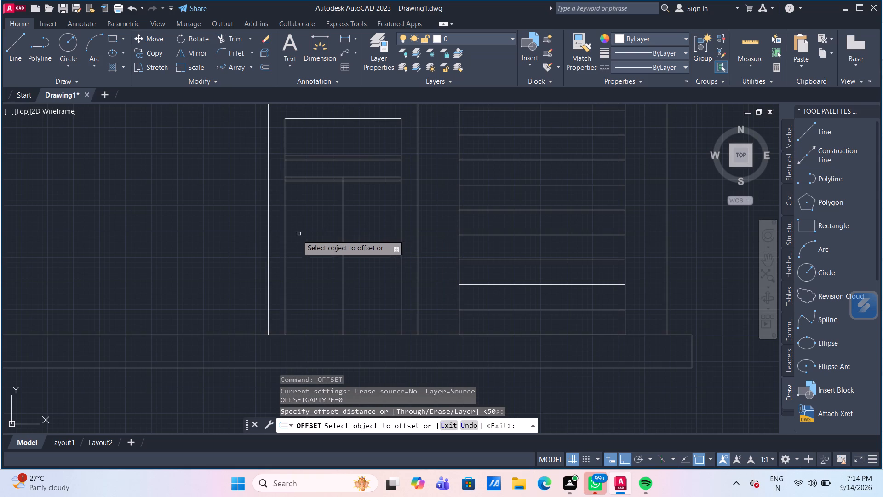
{"action": "left_click", "coordinate": [285, 230]}
{"action": "left_click", "coordinate": [290, 230]}
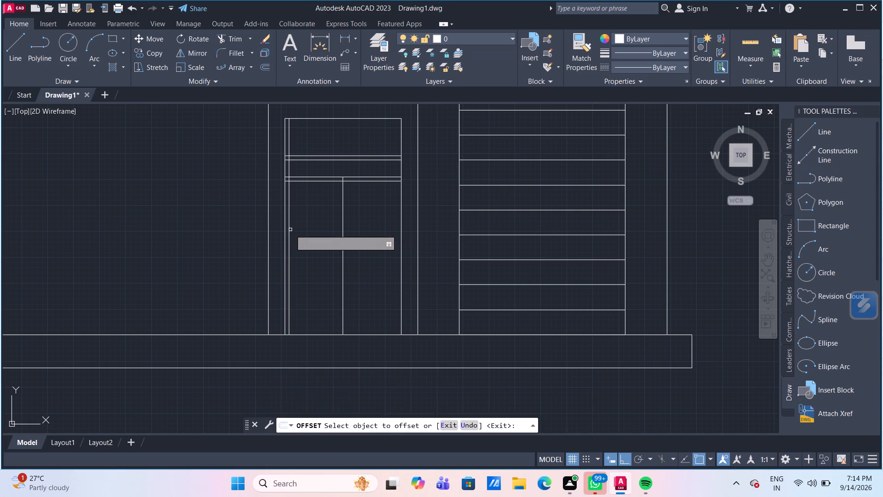
{"action": "left_click", "coordinate": [400, 230]}
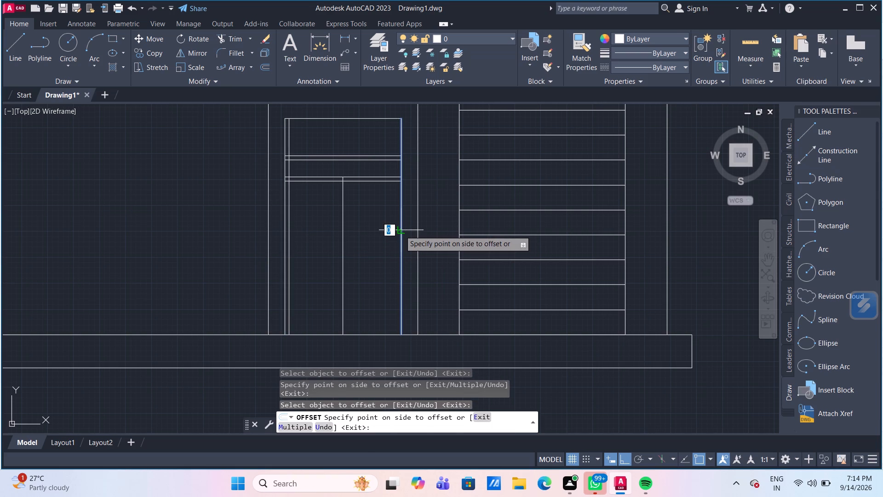
{"action": "left_click", "coordinate": [395, 232]}
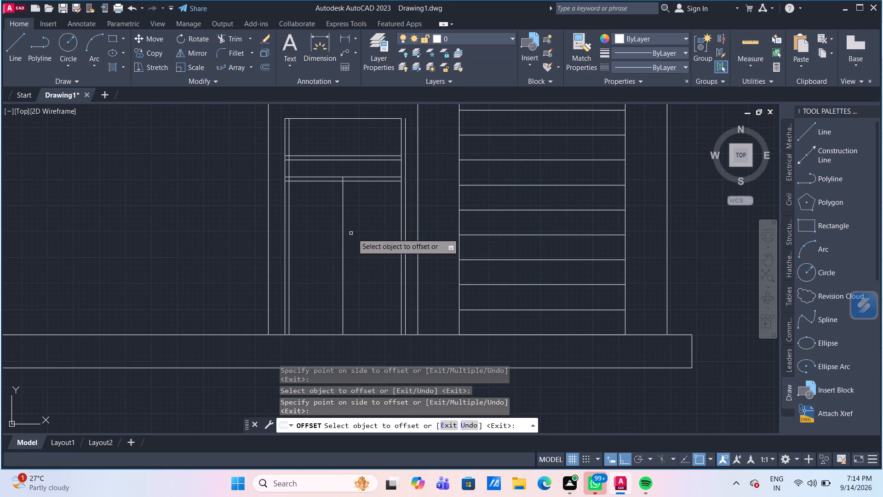
{"action": "key", "text": "Escape"}
Offset the door's vertical centre line 25 mm to both sides.
{"action": "key", "text": "o"}
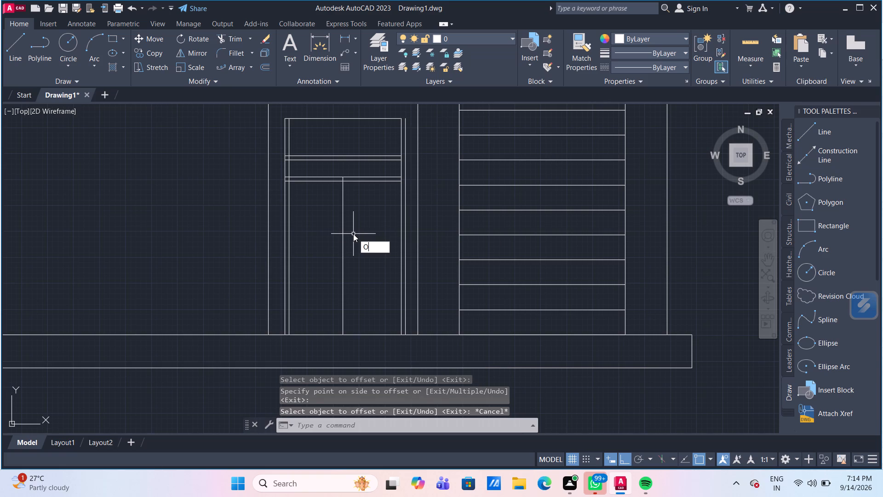
{"action": "key", "text": "Return"}
{"action": "type", "text": "25"}
{"action": "key", "text": "Return"}
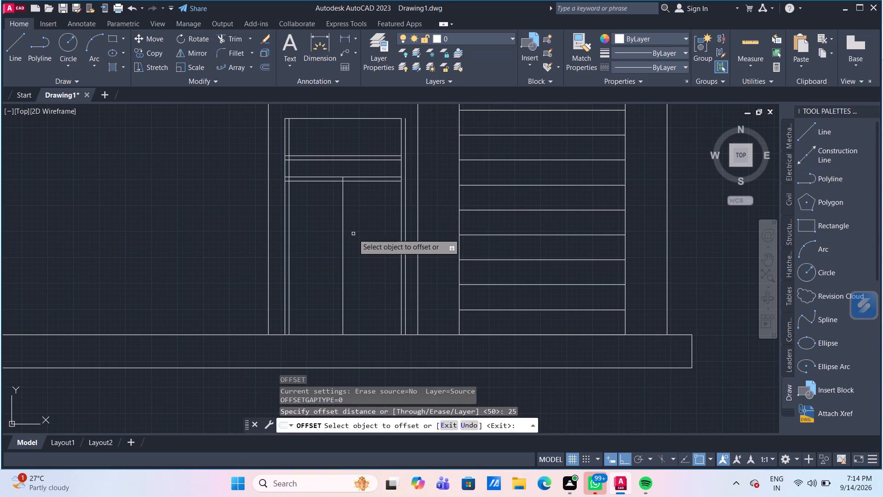
{"action": "left_click", "coordinate": [343, 234]}
{"action": "left_click", "coordinate": [348, 237]}
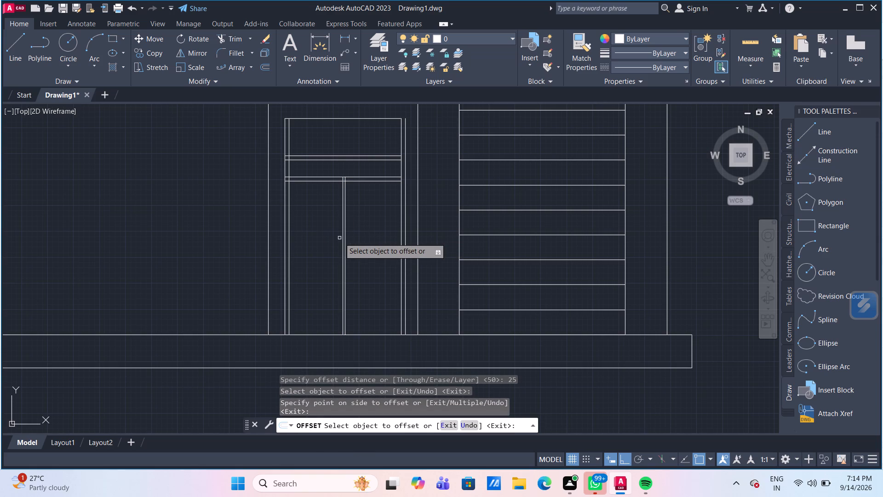
{"action": "left_click", "coordinate": [343, 239]}
{"action": "left_click", "coordinate": [337, 239]}
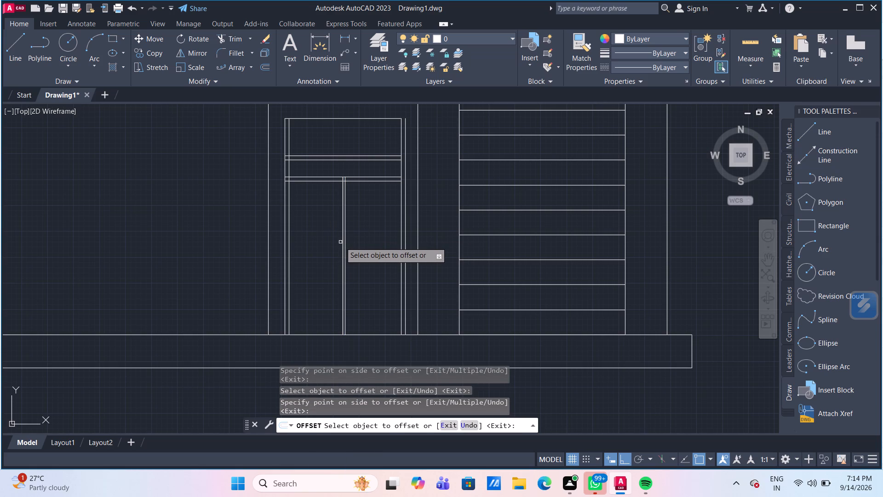
{"action": "left_click", "coordinate": [342, 244]}
{"action": "left_click", "coordinate": [337, 244]}
{"action": "key", "text": "Escape"}
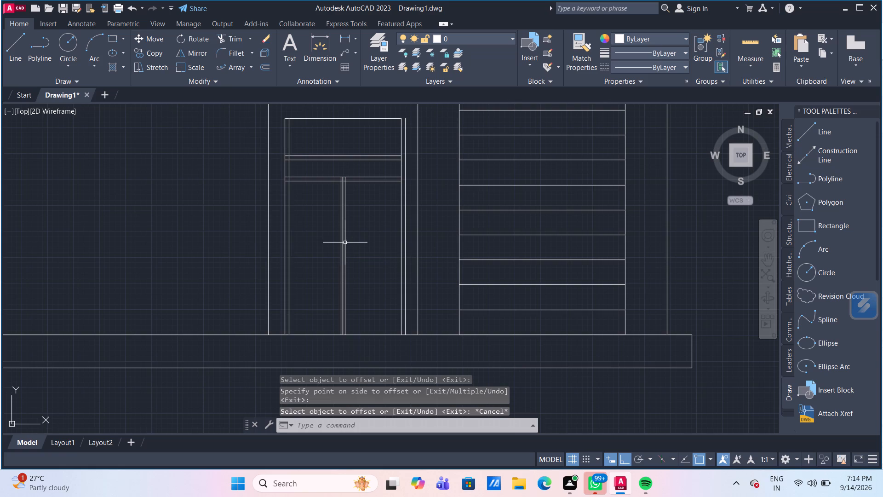
Delete the overlapping centre lines midway between the door's two 25 mm offset verticals.
{"action": "scroll", "coordinate": [345, 243], "scroll_direction": "up", "scroll_amount": 1}
{"action": "left_click", "coordinate": [339, 244]}
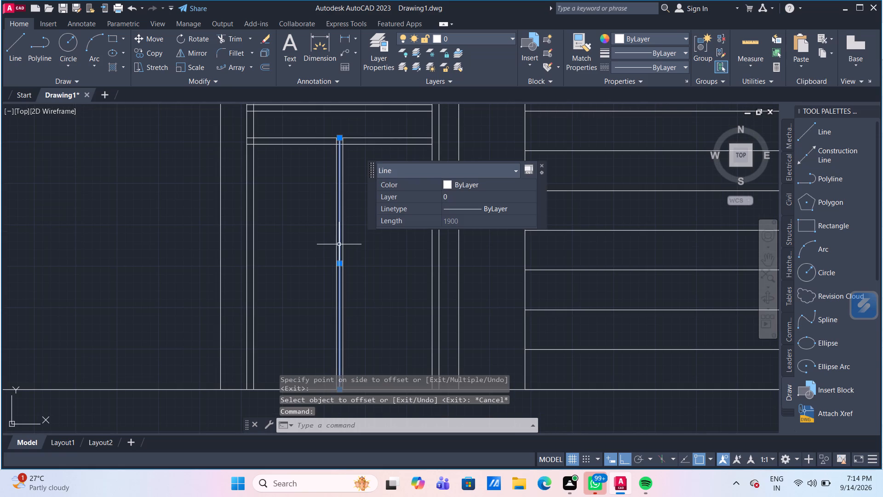
{"action": "key", "text": "Delete"}
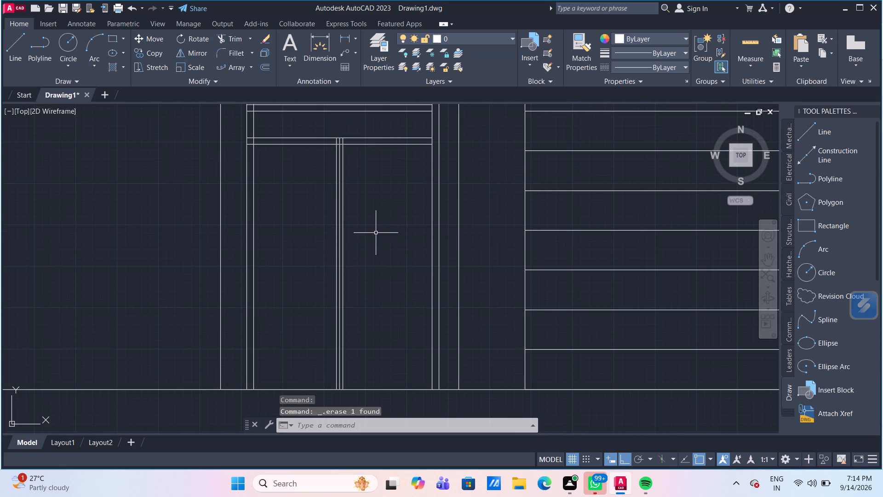
{"action": "left_click", "coordinate": [340, 225]}
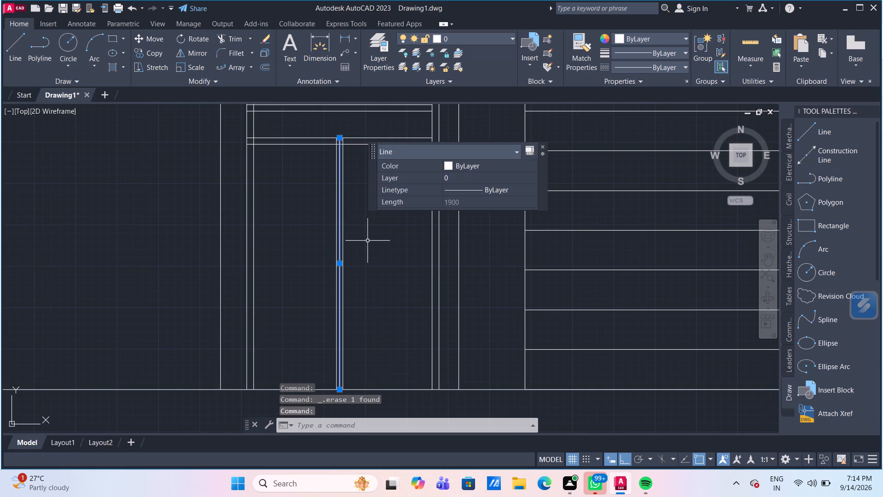
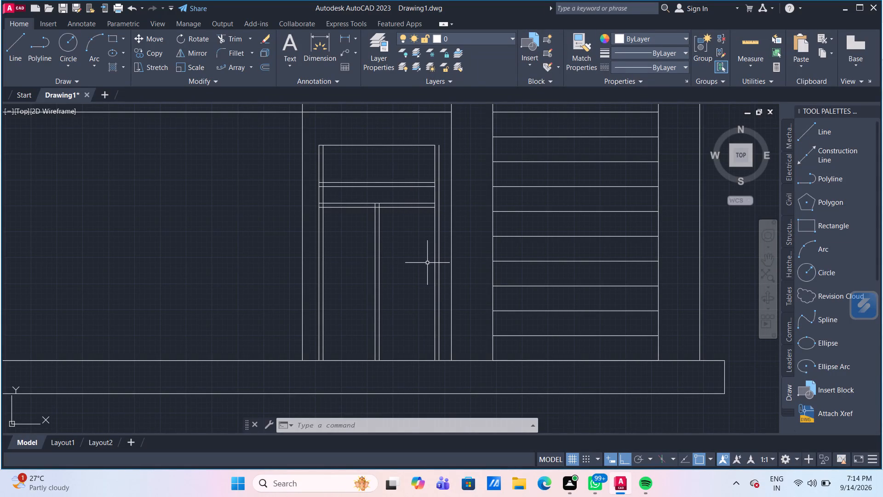
Offset the door frame's right vertical 50 mm inward.
{"action": "scroll", "coordinate": [421, 262], "scroll_direction": "up", "scroll_amount": 1}
{"action": "scroll", "coordinate": [421, 258], "scroll_direction": "down", "scroll_amount": 1}
{"action": "middle_click_drag", "start_coordinate": [419, 269], "coordinate": [409, 279]}
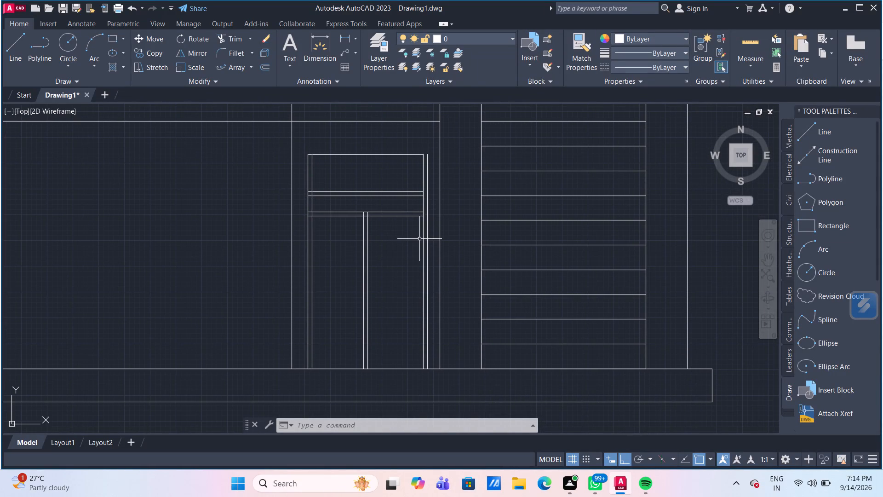
{"action": "scroll", "coordinate": [424, 237], "scroll_direction": "up", "scroll_amount": 1}
{"action": "middle_click_drag", "start_coordinate": [426, 237], "coordinate": [418, 257]}
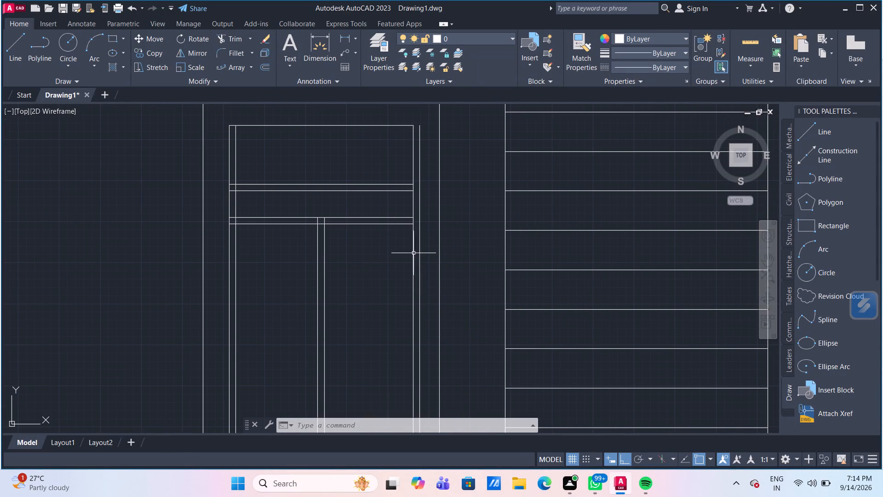
{"action": "key", "text": "Escape"}
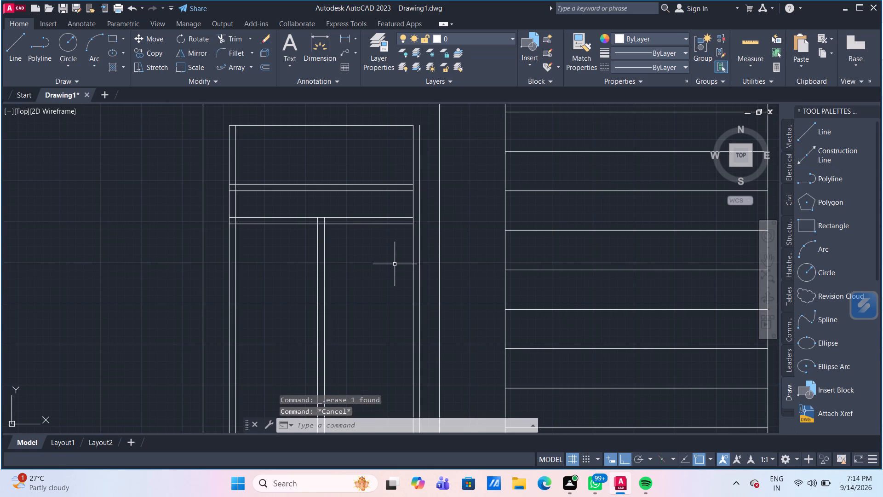
{"action": "type", "text": "OF"}
{"action": "key", "text": "Return"}
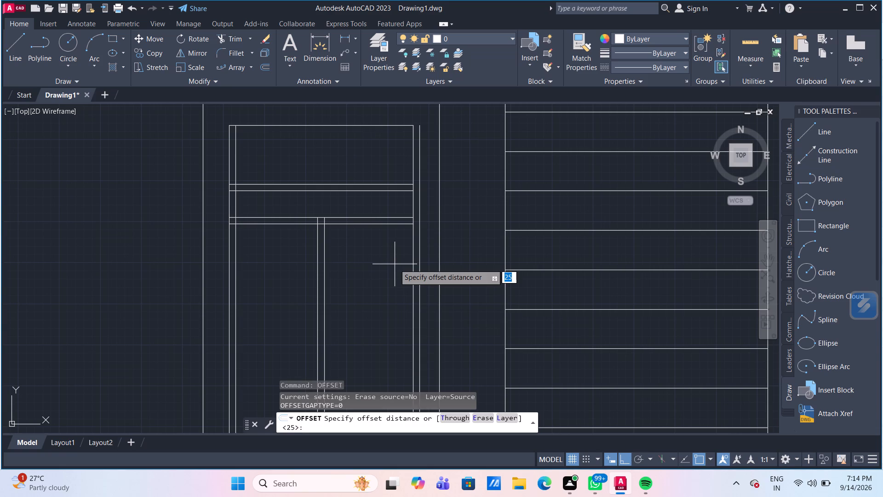
{"action": "type", "text": "50"}
{"action": "key", "text": "Return"}
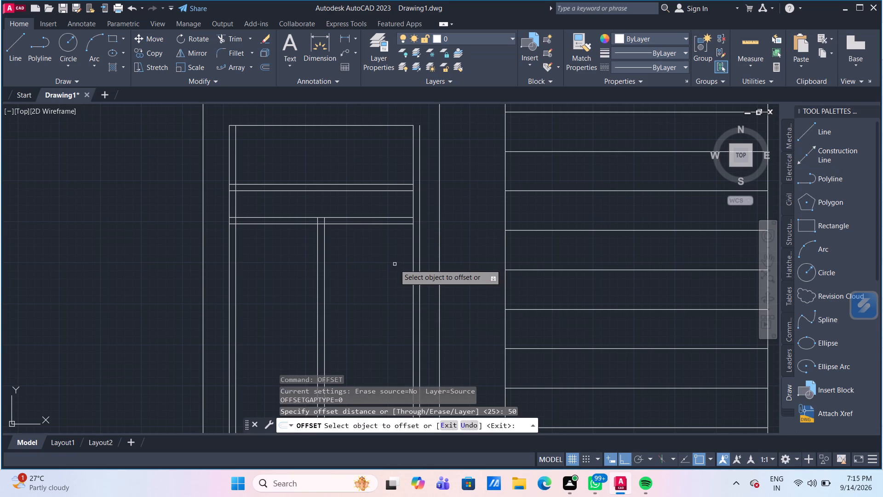
{"action": "left_click_drag", "start_coordinate": [413, 283], "coordinate": [398, 281]}
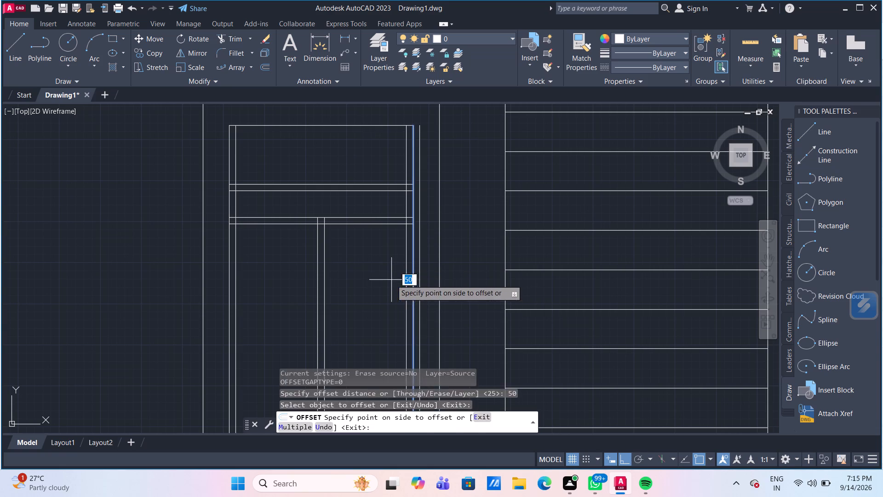
{"action": "left_click", "coordinate": [391, 280]}
{"action": "key", "text": "Escape"}
Delete the stray vertical line just outside the door frame's right edge.
{"action": "left_click", "coordinate": [419, 284]}
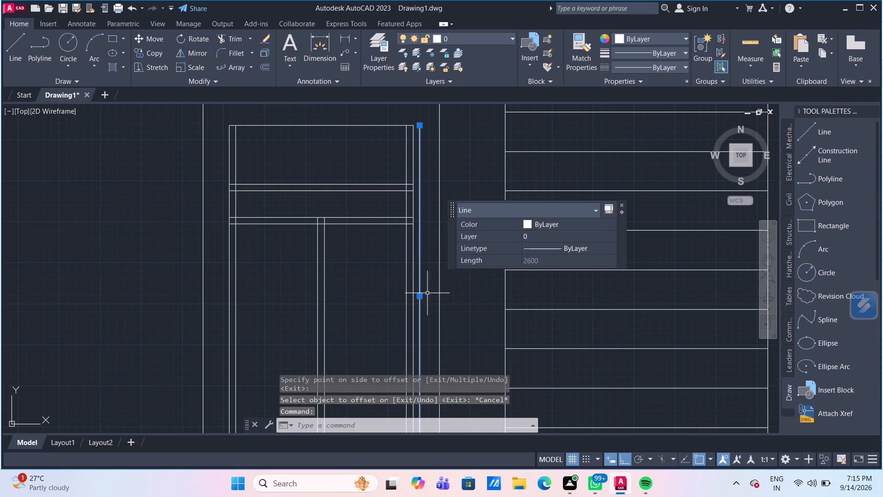
{"action": "key", "text": "Delete"}
Trim the overlapping rail and jamb segments along the door frame's left side, at the two double horizontal rails.
{"action": "scroll", "coordinate": [422, 273], "scroll_direction": "down", "scroll_amount": 3}
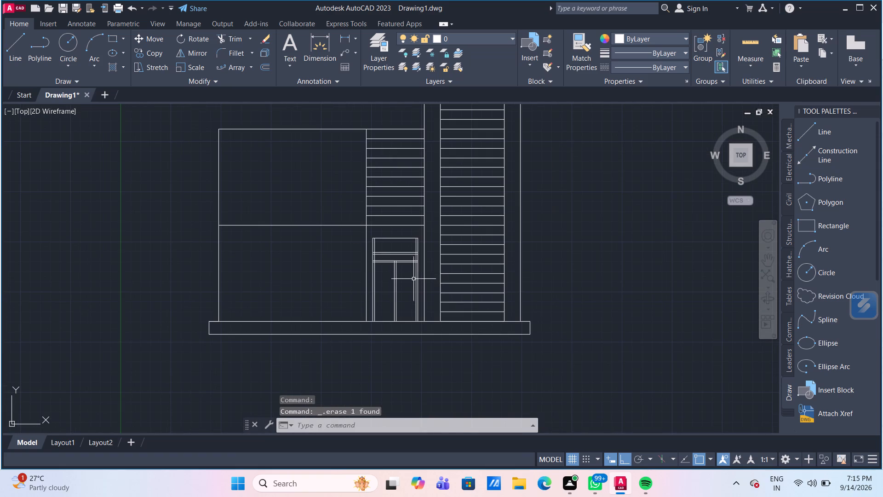
{"action": "scroll", "coordinate": [411, 278], "scroll_direction": "up", "scroll_amount": 4}
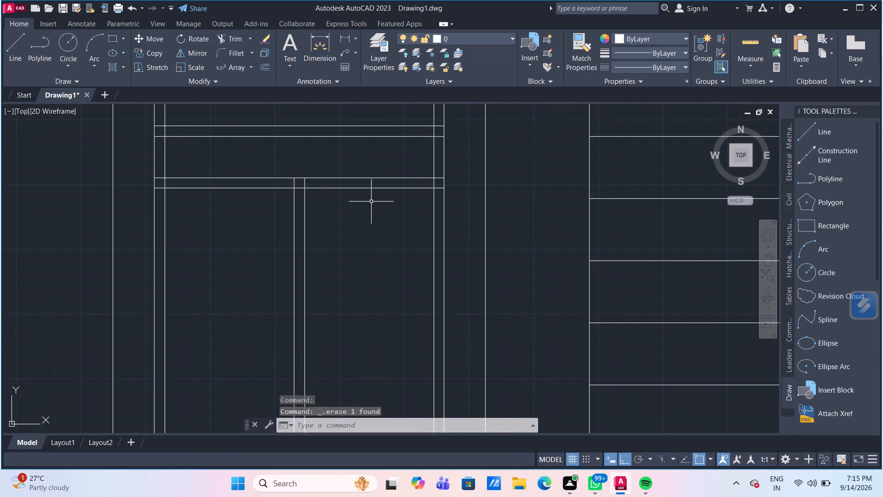
{"action": "middle_click_drag", "start_coordinate": [340, 170], "coordinate": [383, 247]}
{"action": "scroll", "coordinate": [340, 170], "scroll_direction": "up", "scroll_amount": 1}
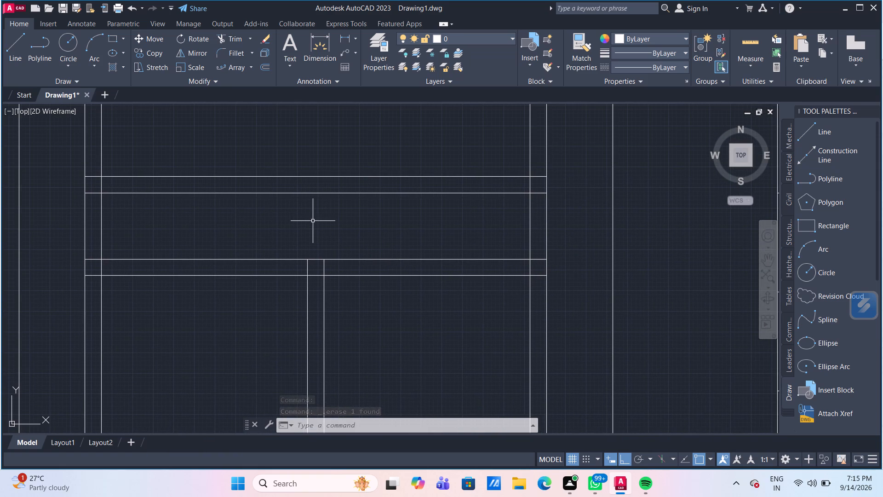
{"action": "type", "text": "TR"}
{"action": "key", "text": "Return"}
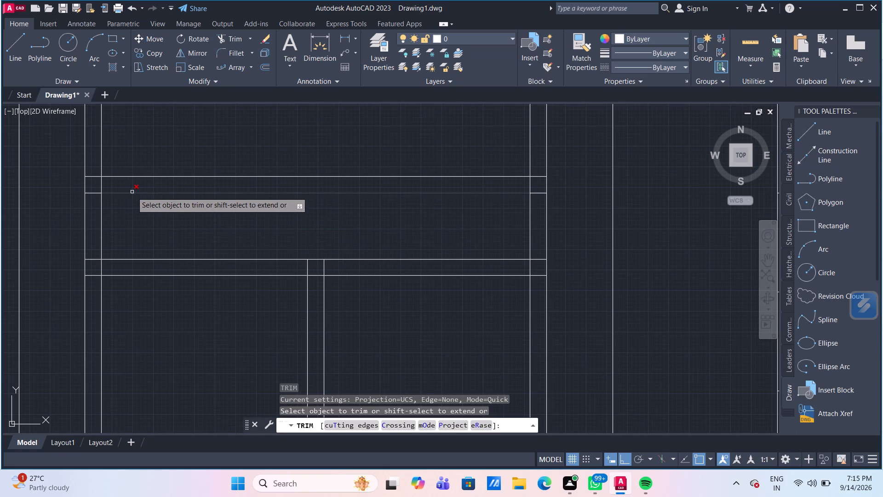
{"action": "left_click", "coordinate": [101, 184]}
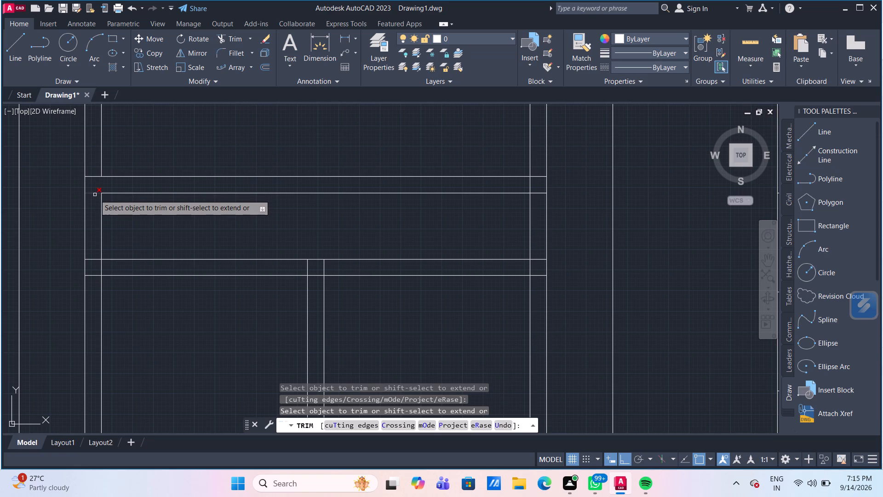
{"action": "left_click", "coordinate": [95, 195]}
{"action": "left_click", "coordinate": [92, 258]}
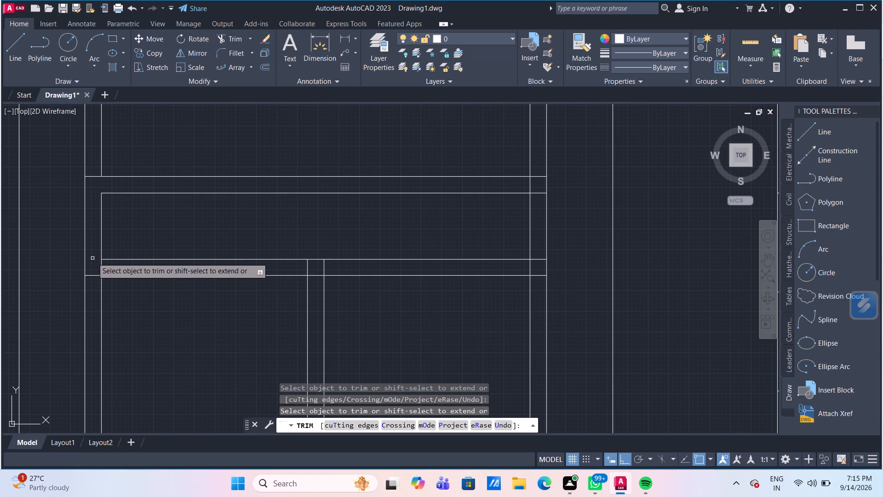
{"action": "left_click", "coordinate": [95, 277]}
{"action": "left_click", "coordinate": [102, 268]}
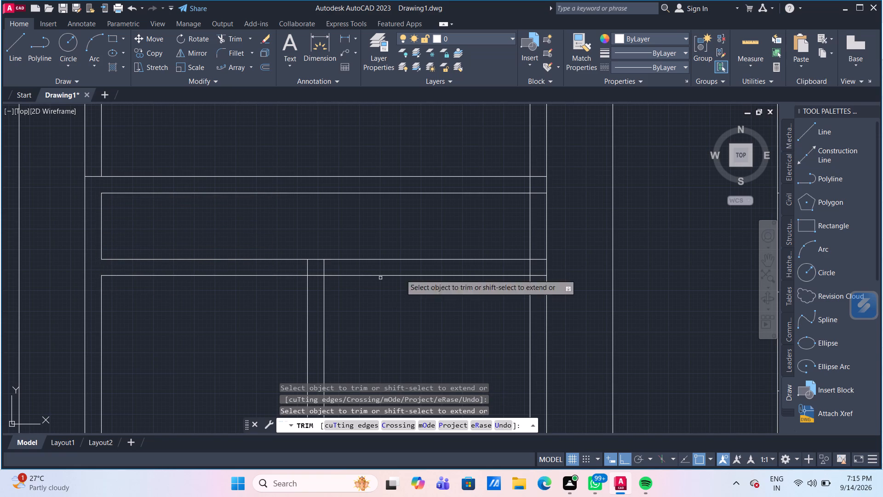
Trim the overlapping segments at the right jamb and where the centre mullion meets the lower double rail.
{"action": "left_click", "coordinate": [538, 185]}
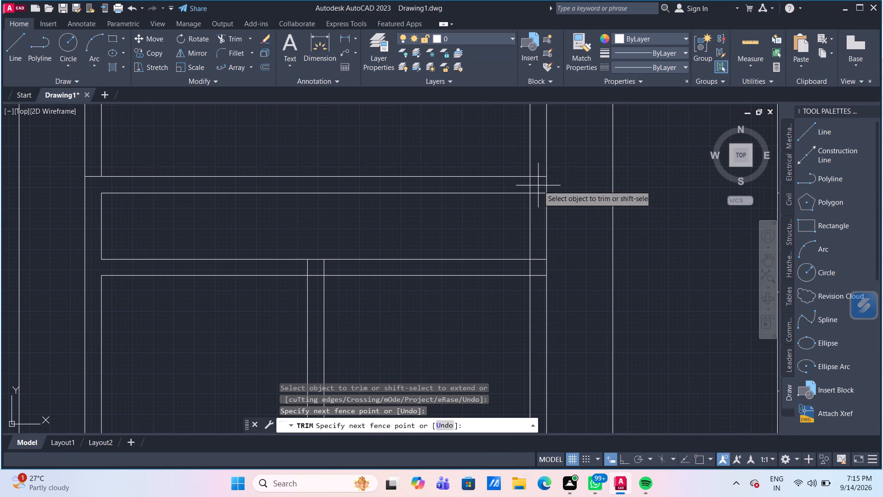
{"action": "left_click", "coordinate": [541, 281]}
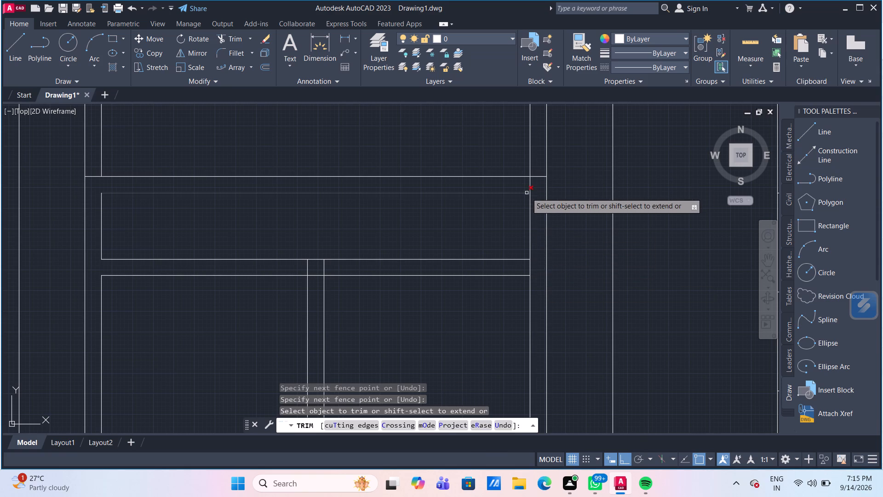
{"action": "left_click", "coordinate": [529, 186]}
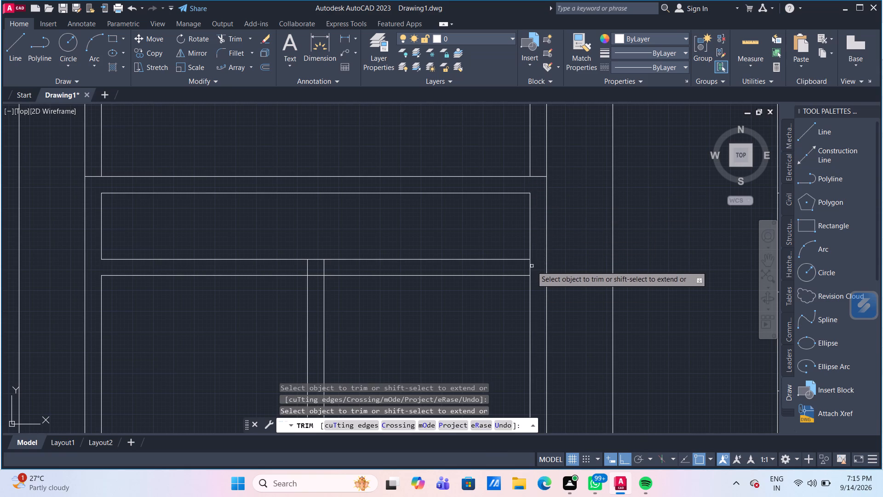
{"action": "left_click", "coordinate": [531, 267]}
{"action": "left_click", "coordinate": [286, 266]}
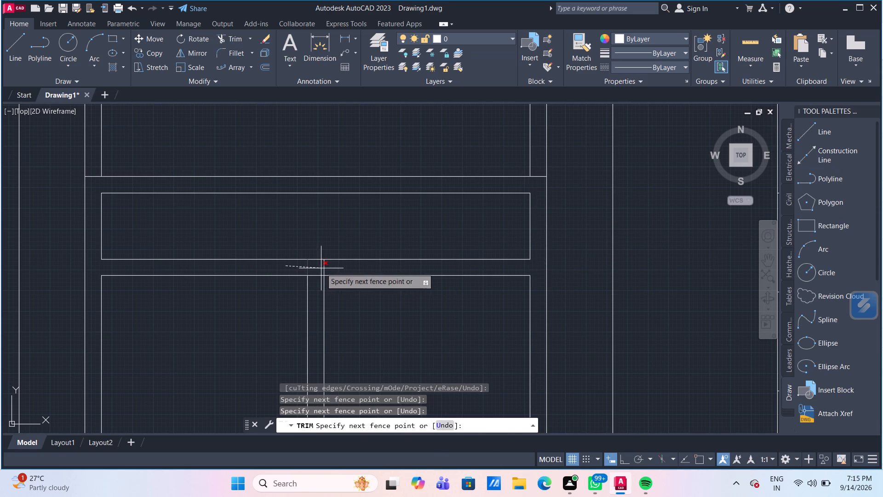
{"action": "left_click_drag", "start_coordinate": [337, 269], "coordinate": [332, 269]}
{"action": "left_click", "coordinate": [313, 276]}
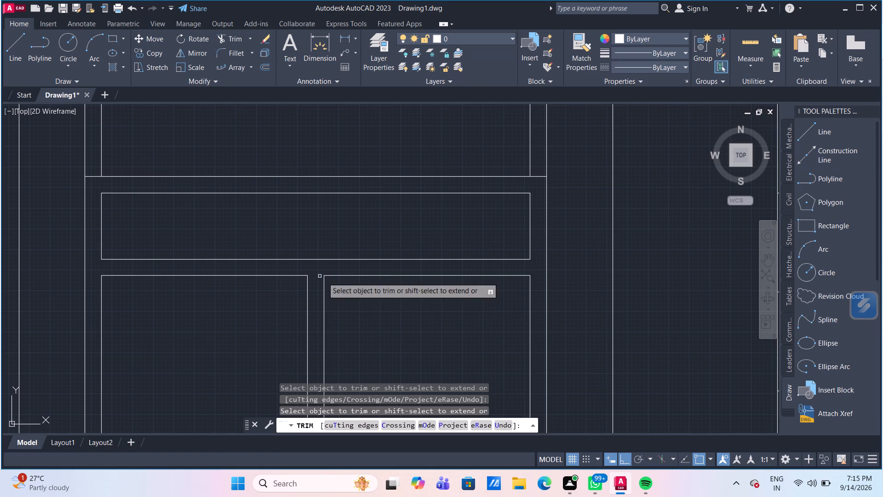
Trim away the inner left and right jamb lines inside the top panel above the transom.
{"action": "scroll", "coordinate": [388, 324], "scroll_direction": "down", "scroll_amount": 5}
{"action": "middle_click_drag", "start_coordinate": [396, 339], "coordinate": [383, 271]}
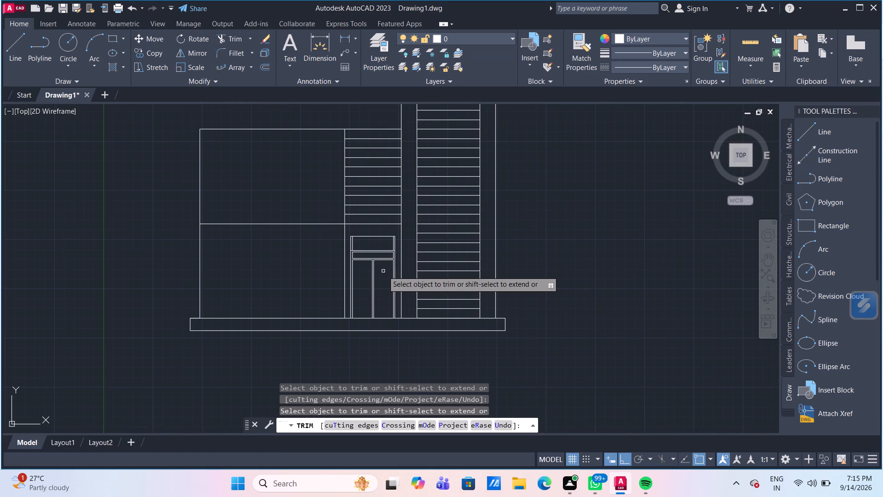
{"action": "scroll", "coordinate": [349, 234], "scroll_direction": "up", "scroll_amount": 1}
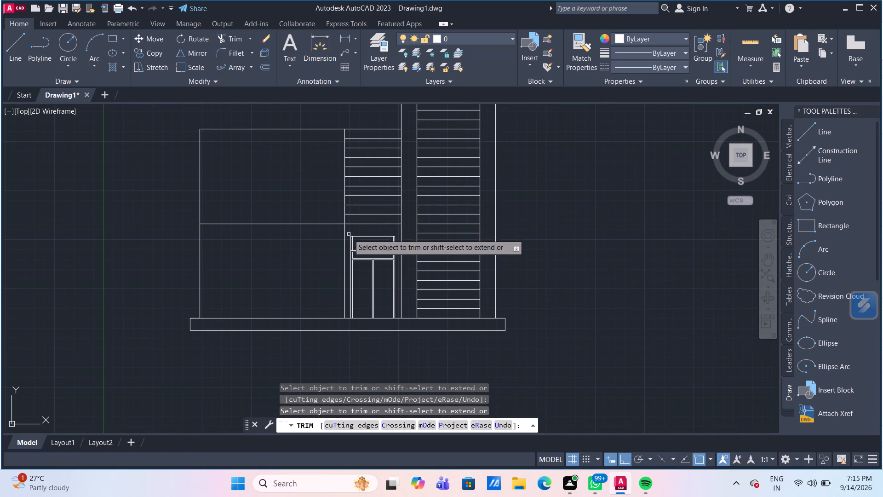
{"action": "scroll", "coordinate": [349, 234], "scroll_direction": "up", "scroll_amount": 2}
{"action": "left_click", "coordinate": [355, 261]}
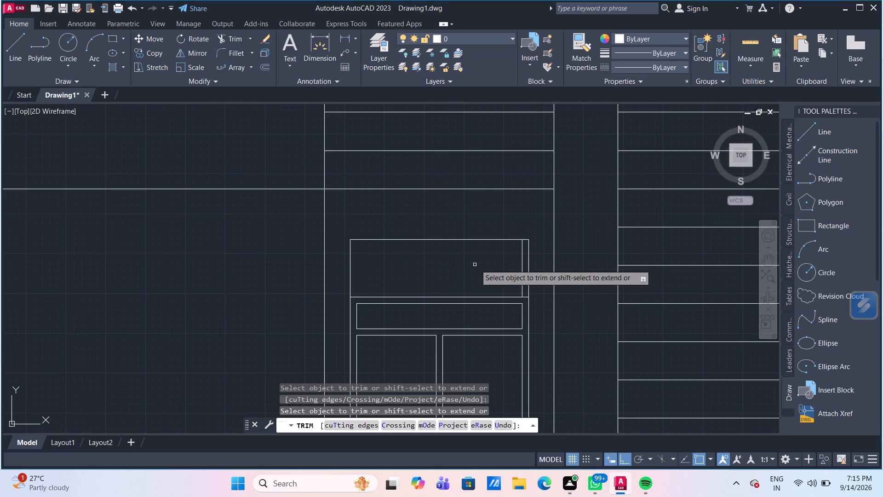
{"action": "left_click", "coordinate": [521, 269]}
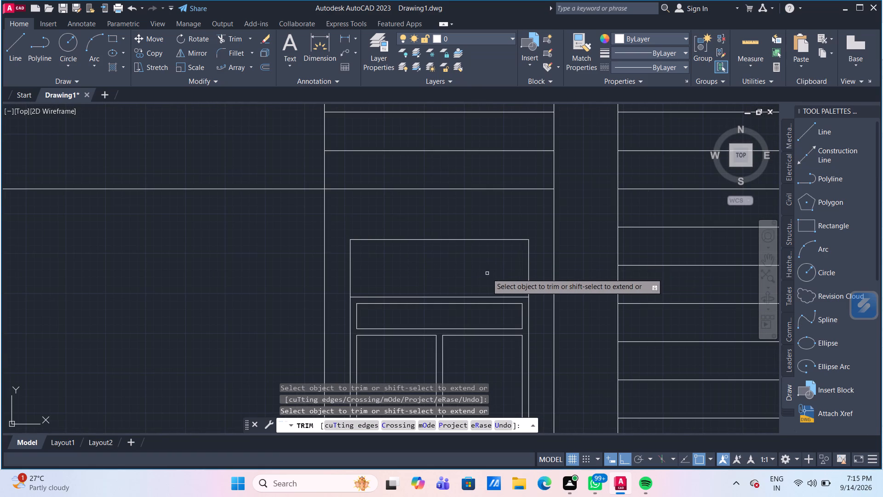
Examine the trimmed double door within the whole elevation and up close.
{"action": "scroll", "coordinate": [486, 274], "scroll_direction": "down", "scroll_amount": 4}
{"action": "scroll", "coordinate": [489, 298], "scroll_direction": "up", "scroll_amount": 2}
{"action": "middle_click_drag", "start_coordinate": [476, 307], "coordinate": [430, 272]}
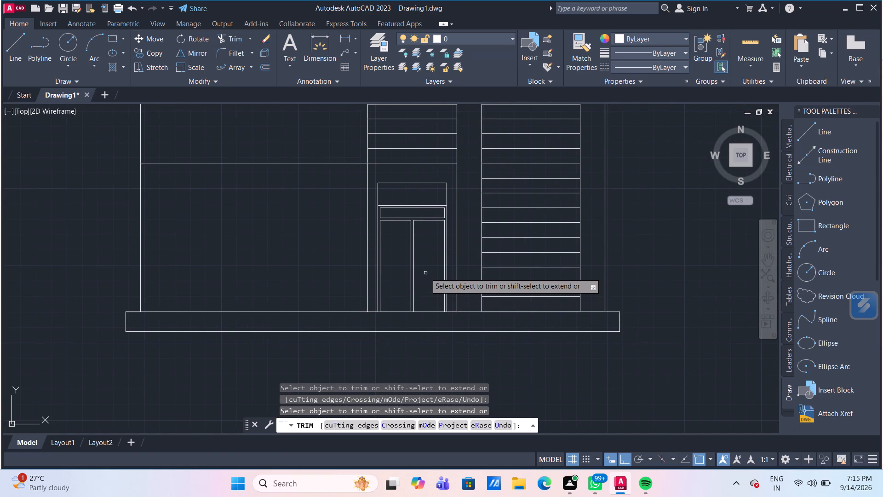
{"action": "scroll", "coordinate": [425, 273], "scroll_direction": "down", "scroll_amount": 2}
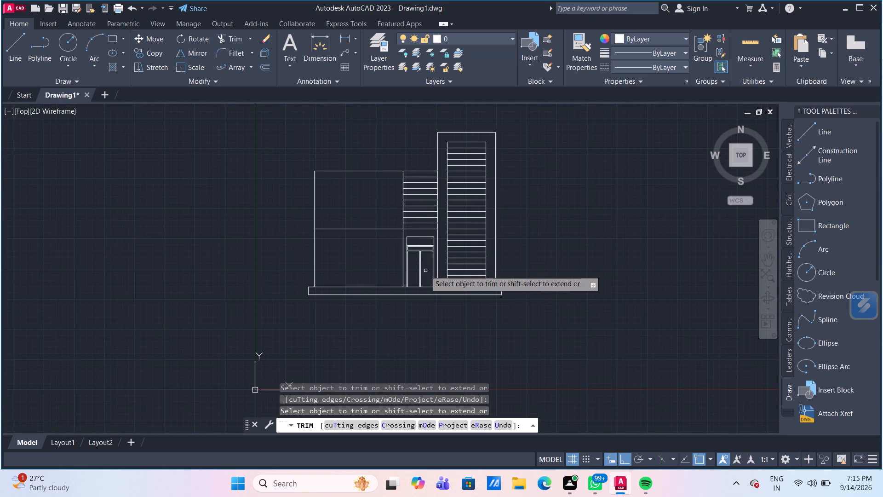
{"action": "middle_click_drag", "start_coordinate": [426, 272], "coordinate": [396, 256]}
{"action": "scroll", "coordinate": [396, 243], "scroll_direction": "up", "scroll_amount": 2}
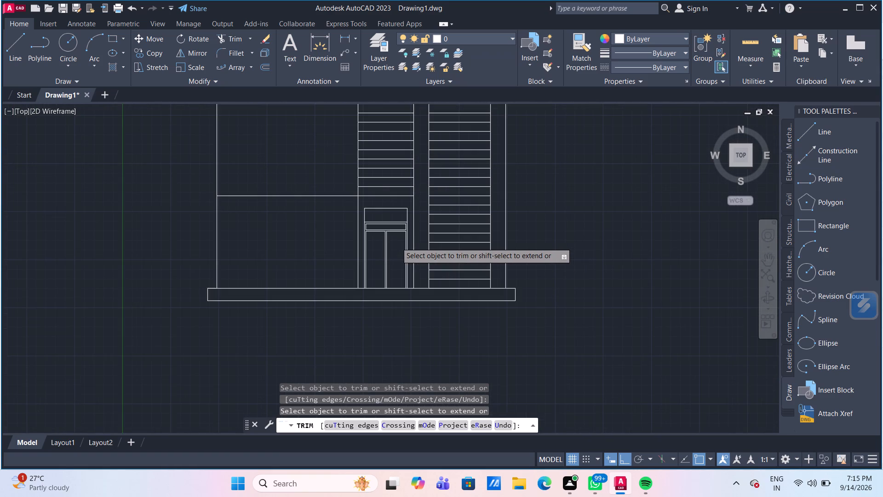
{"action": "scroll", "coordinate": [396, 243], "scroll_direction": "up", "scroll_amount": 1}
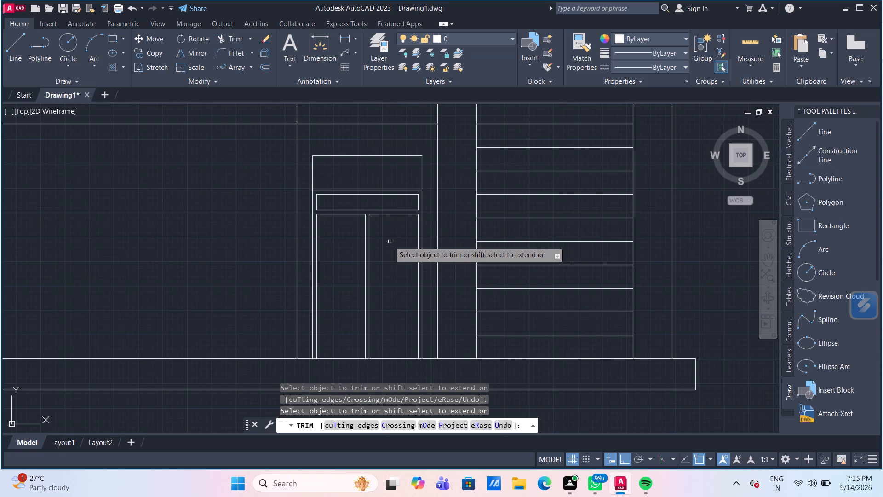
{"action": "scroll", "coordinate": [390, 242], "scroll_direction": "up", "scroll_amount": 1}
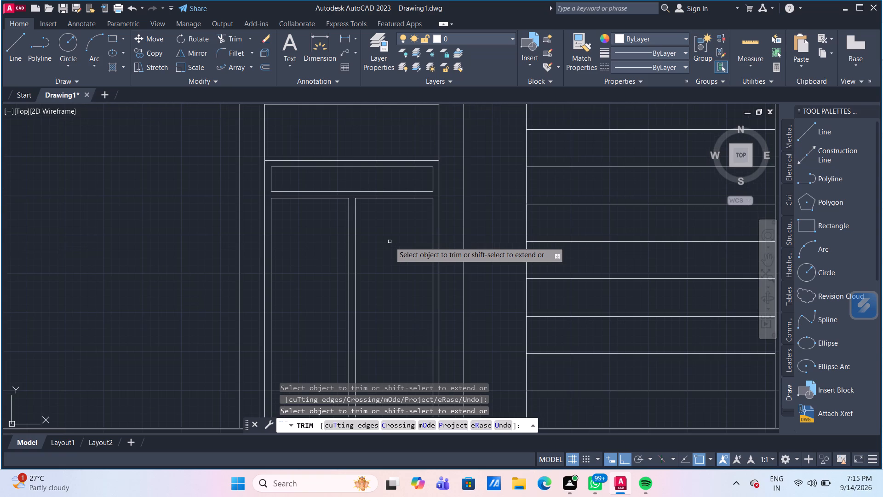
{"action": "key", "text": "Escape"}
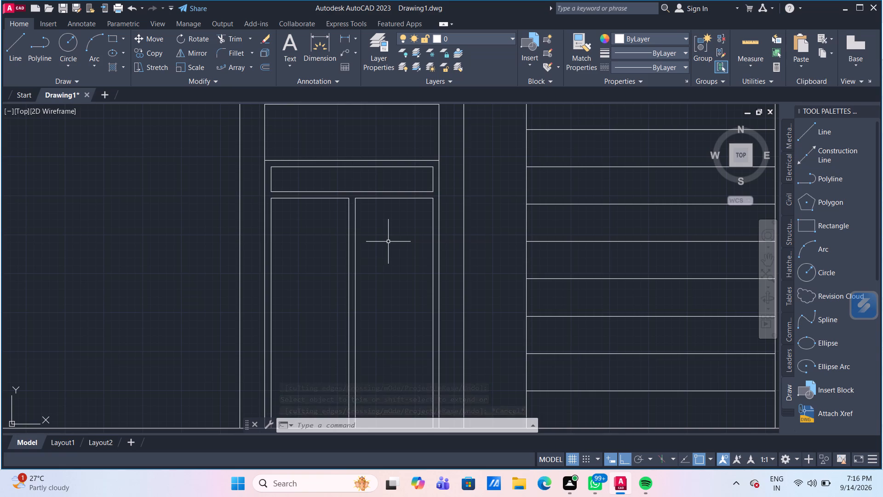
Move the outlines of both door leaves below the transom panel down by 50 mm.
{"action": "left_click", "coordinate": [269, 195]}
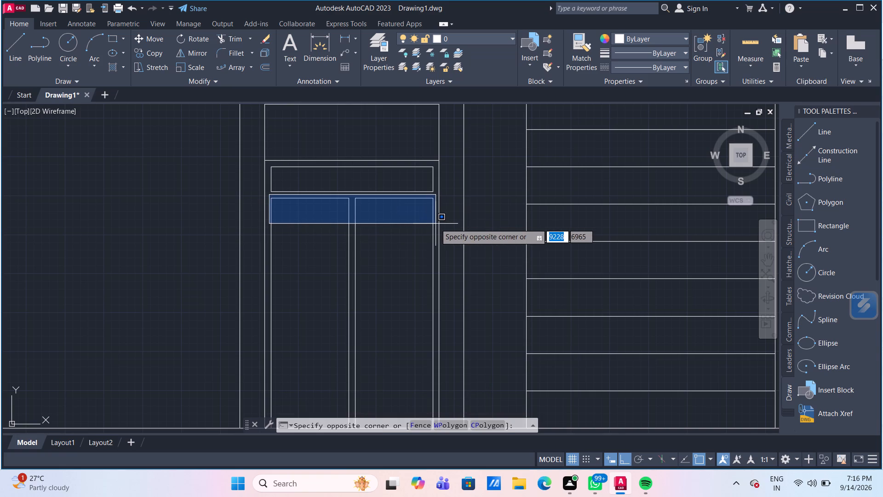
{"action": "left_click", "coordinate": [436, 224]}
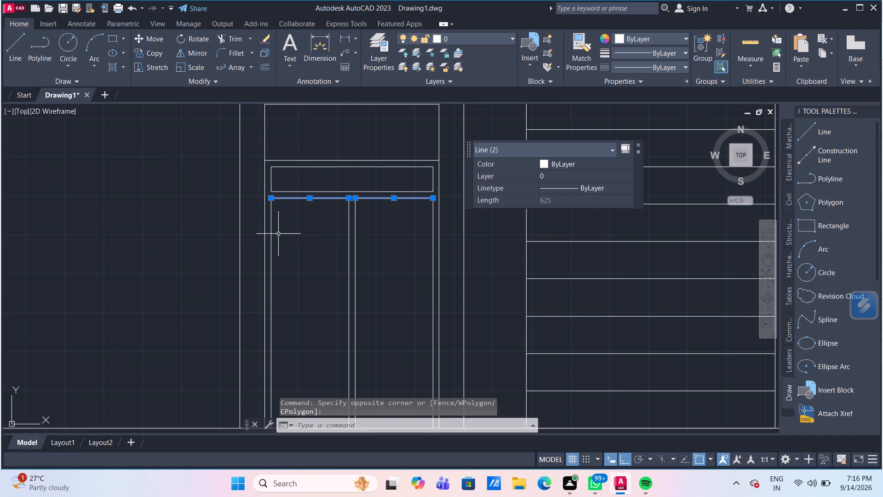
{"action": "left_click", "coordinate": [269, 232]}
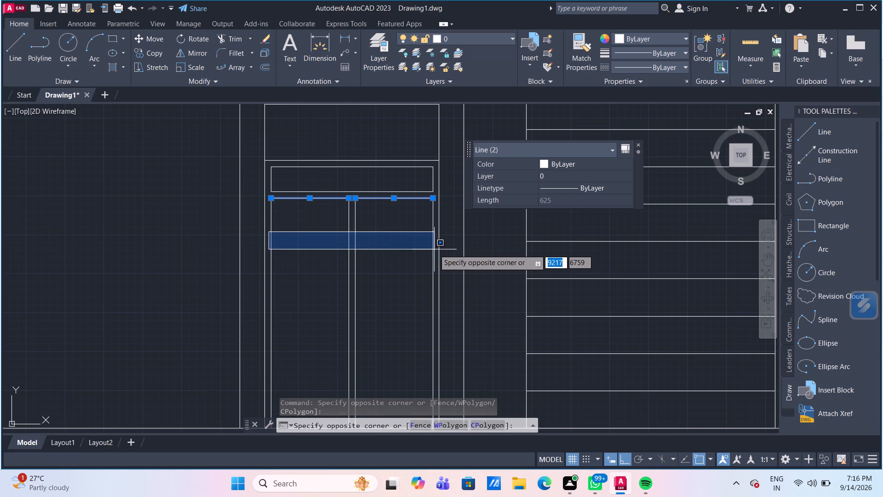
{"action": "left_click", "coordinate": [435, 253]}
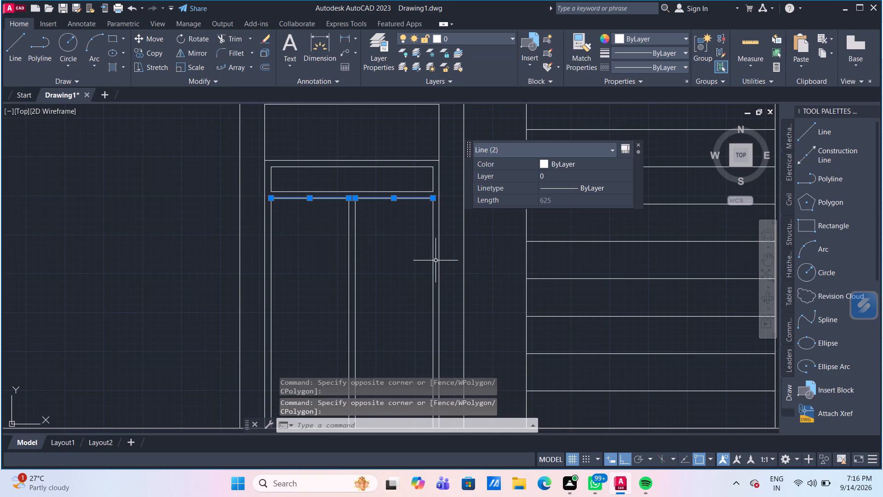
{"action": "left_click", "coordinate": [436, 260]}
{"action": "left_click", "coordinate": [269, 233]}
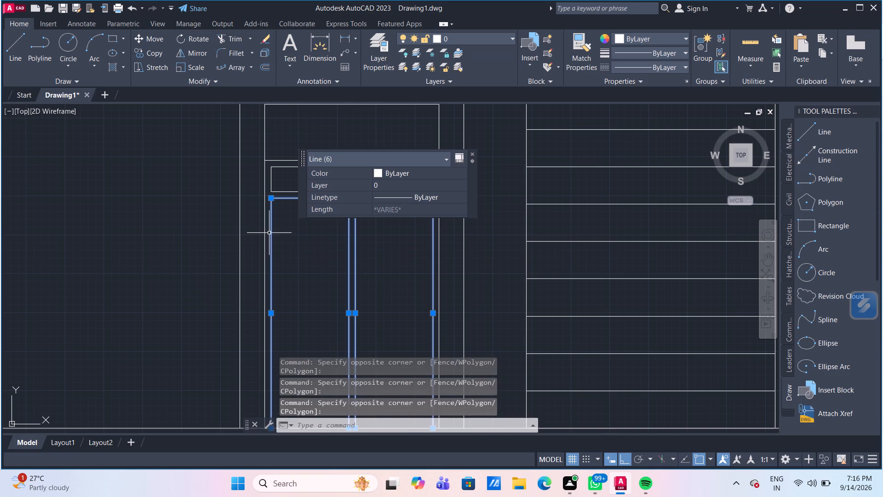
{"action": "key", "text": "m"}
{"action": "key", "text": "Return"}
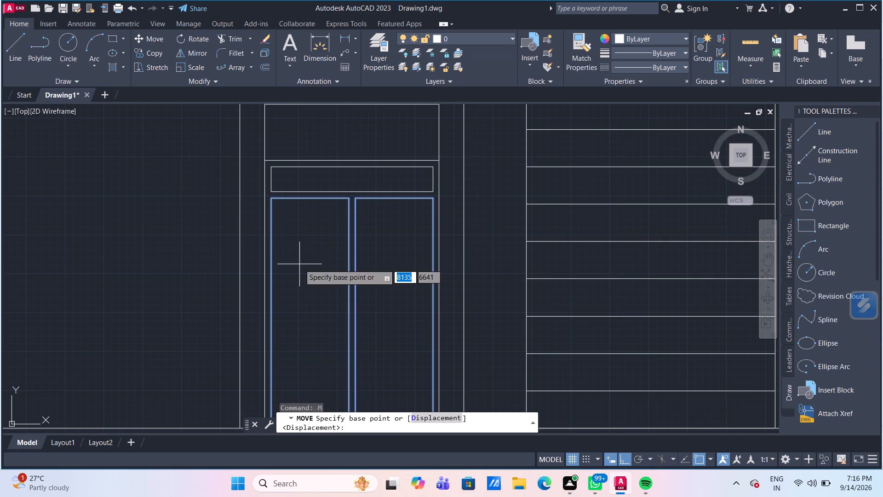
{"action": "left_click", "coordinate": [434, 199]}
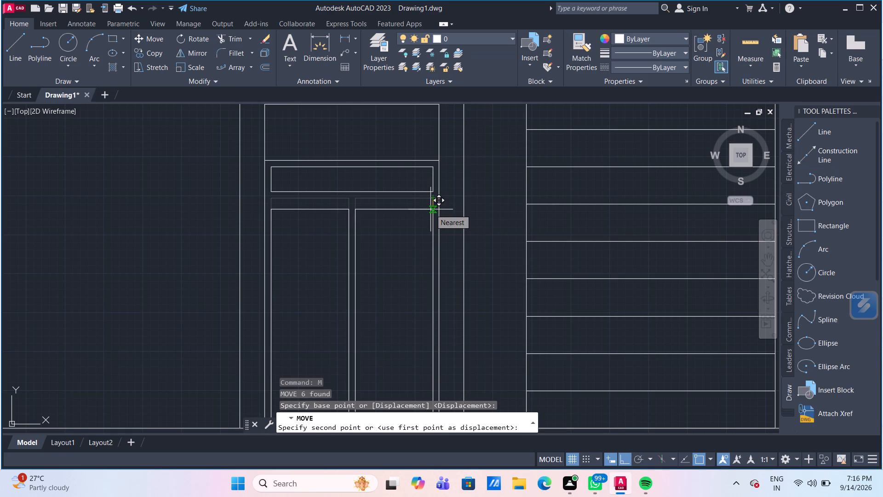
{"action": "type", "text": "50"}
{"action": "key", "text": "Return"}
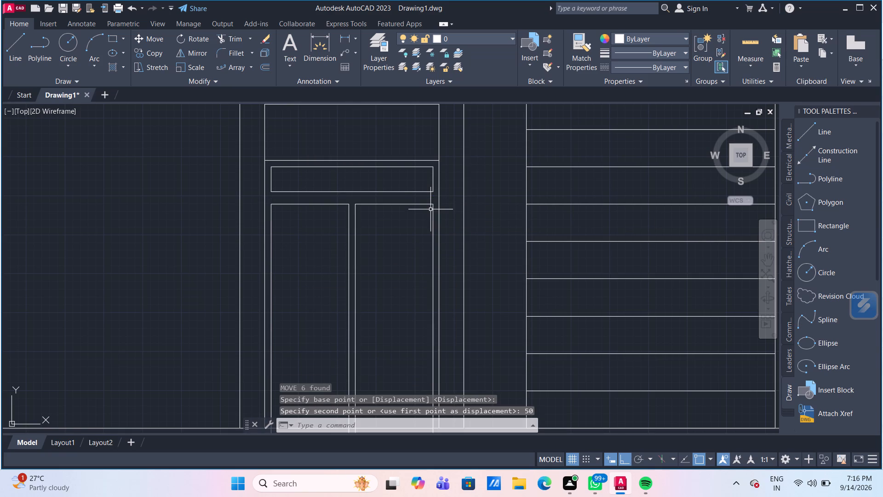
{"action": "key", "text": "Escape"}
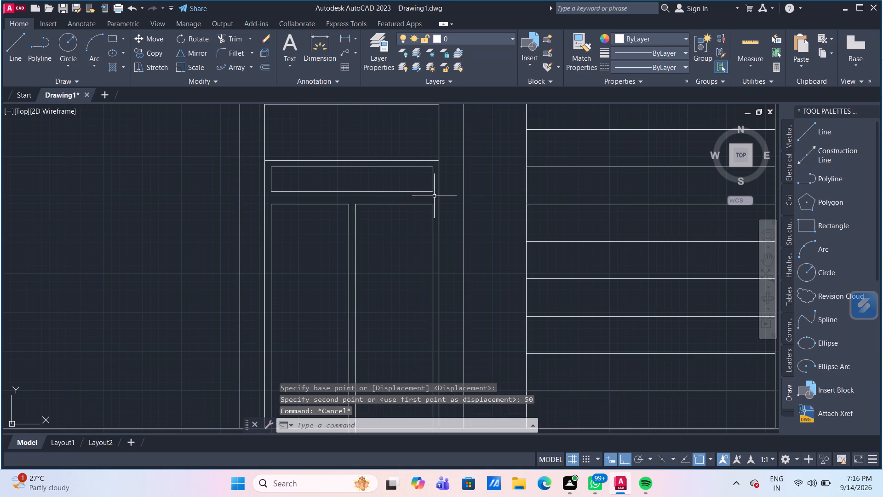
Stretch the lower edge of the transom panel above the door leaves down about 49 mm.
{"action": "left_click", "coordinate": [435, 197]}
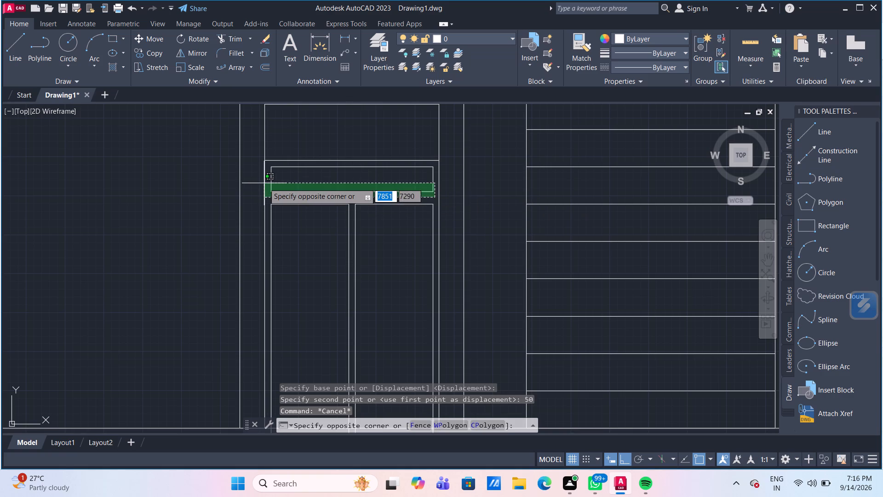
{"action": "left_click", "coordinate": [264, 183]}
{"action": "key", "text": "Escape"}
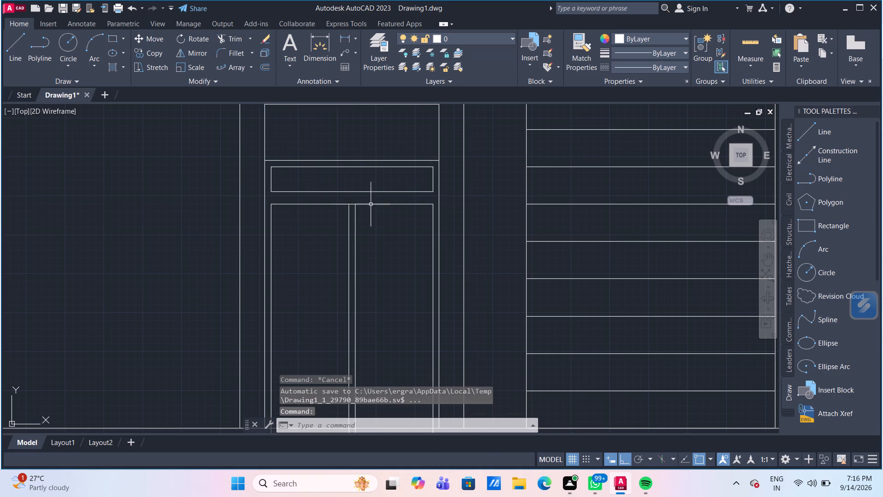
{"action": "left_click", "coordinate": [436, 196]}
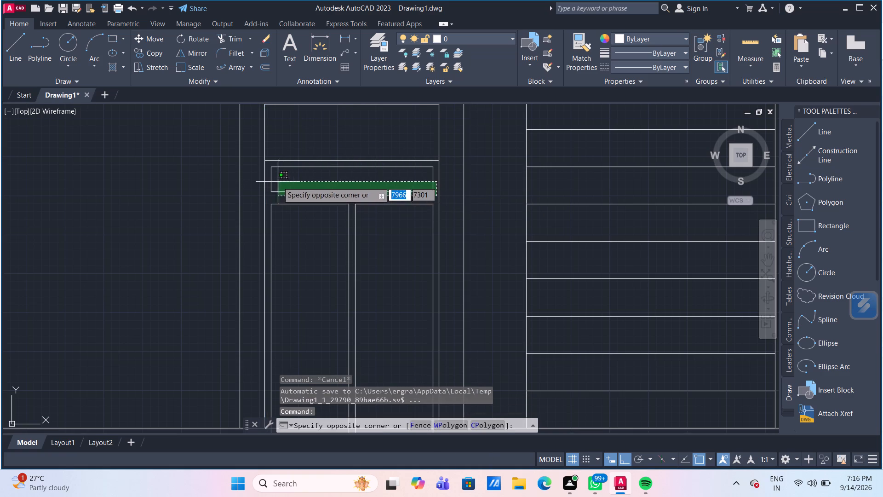
{"action": "left_click", "coordinate": [269, 180]}
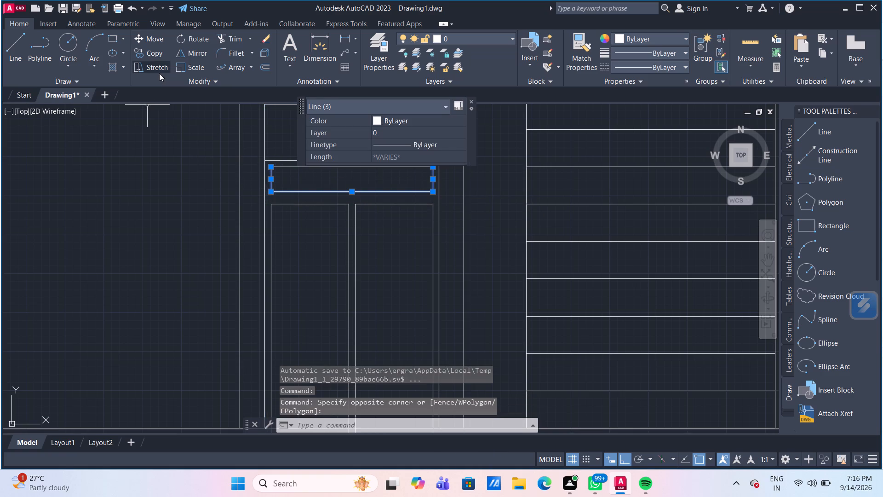
{"action": "left_click", "coordinate": [161, 64]}
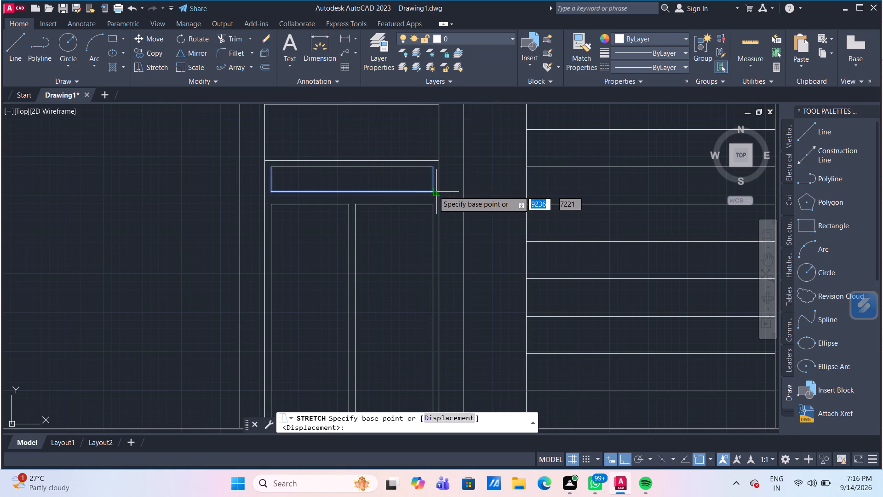
{"action": "left_click", "coordinate": [430, 192]}
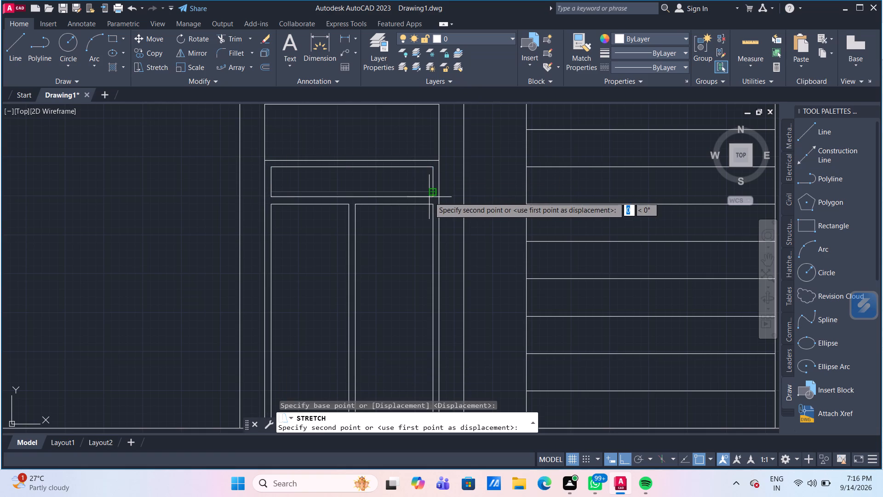
{"action": "type", "text": "50"}
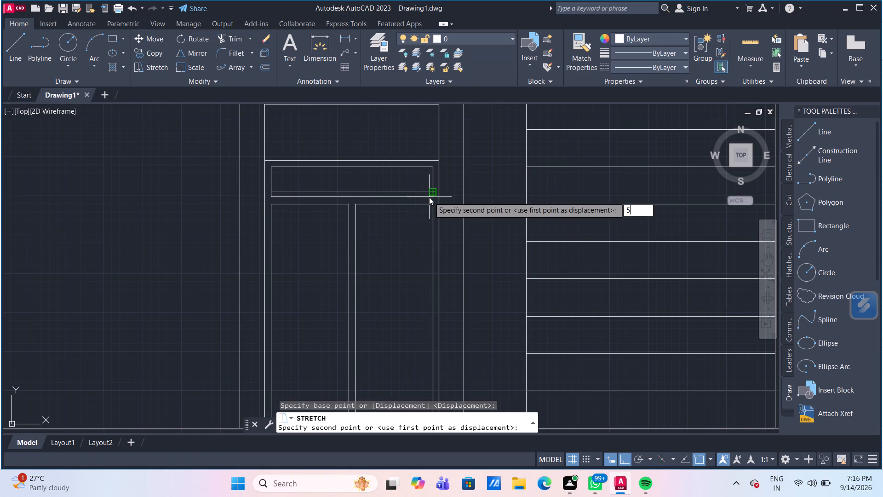
{"action": "key", "text": "Return"}
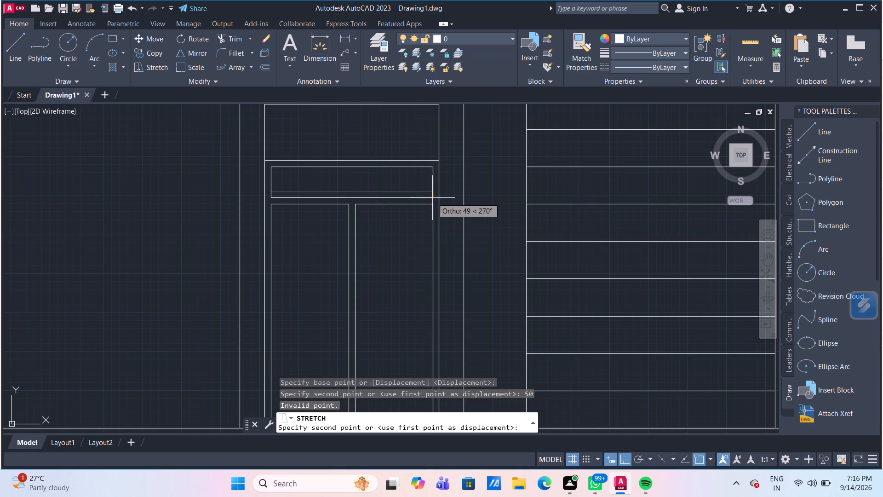
{"action": "left_click", "coordinate": [432, 198]}
Trim the ends of the inner jamb and centre mullion lines that extend below the top of the base rectangle.
{"action": "scroll", "coordinate": [444, 204], "scroll_direction": "down", "scroll_amount": 3}
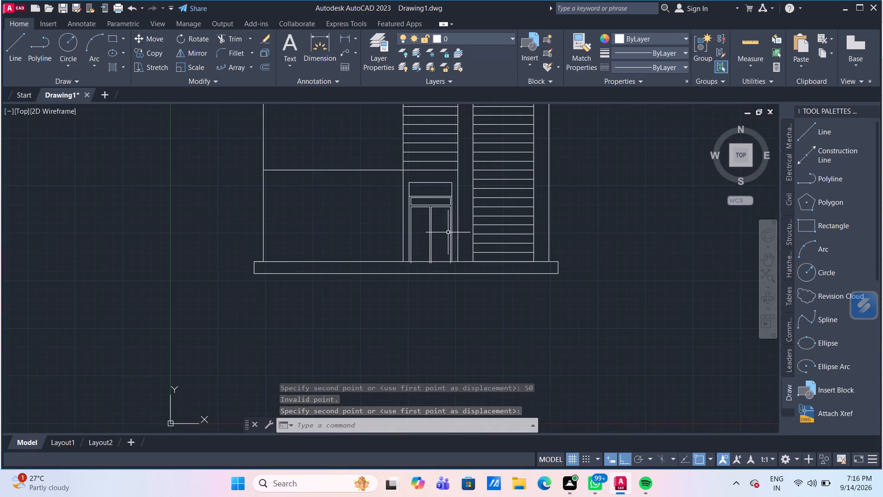
{"action": "scroll", "coordinate": [447, 230], "scroll_direction": "up", "scroll_amount": 1}
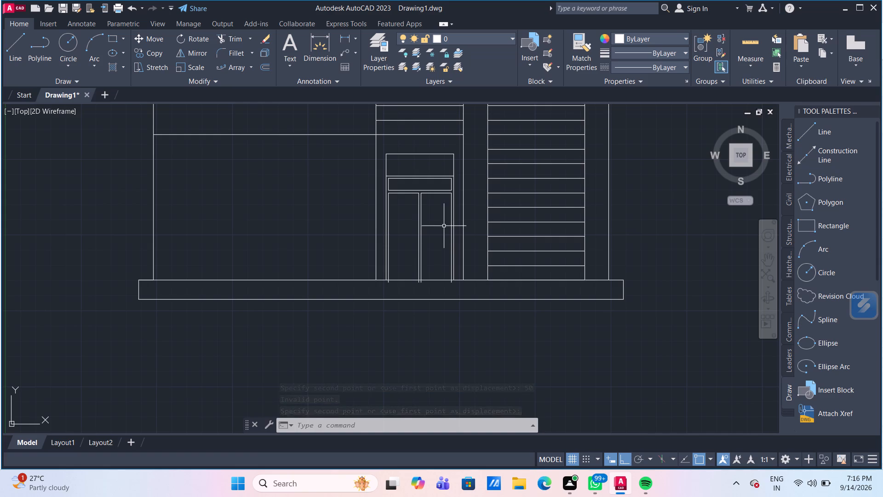
{"action": "scroll", "coordinate": [430, 277], "scroll_direction": "up", "scroll_amount": 2}
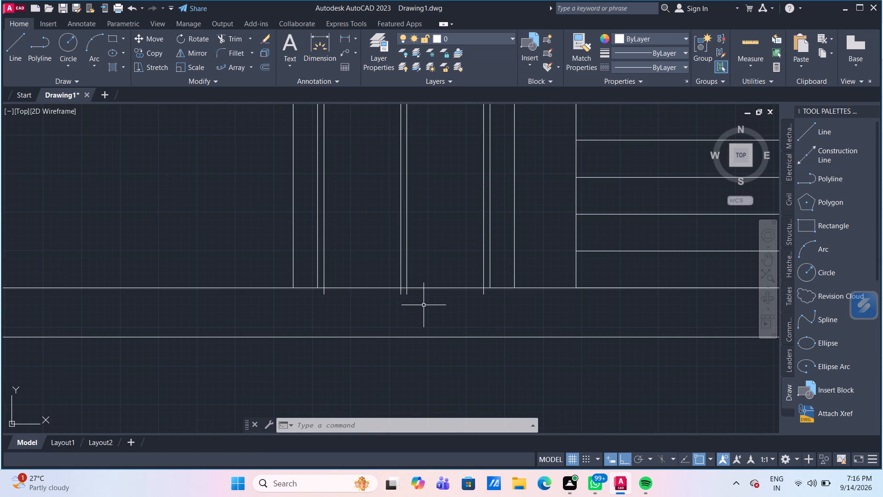
{"action": "type", "text": "TR"}
{"action": "key", "text": "Return"}
{"action": "left_click", "coordinate": [324, 295]}
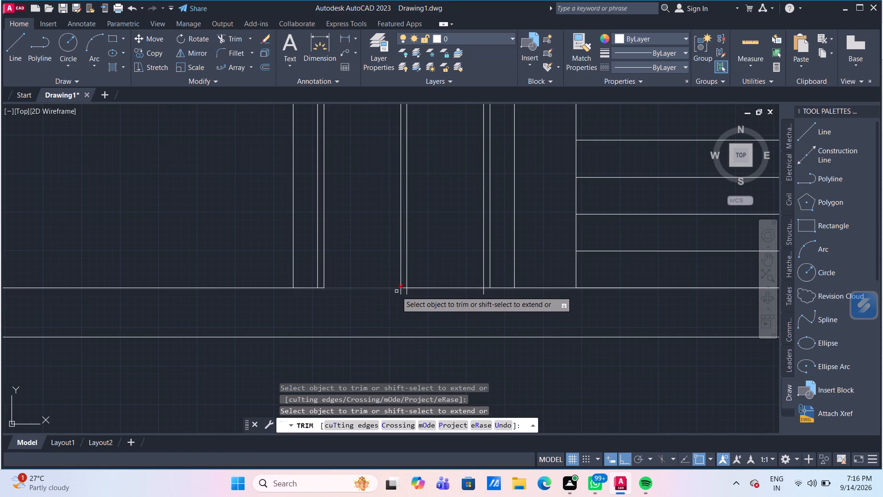
{"action": "left_click", "coordinate": [400, 294]}
{"action": "left_click_drag", "start_coordinate": [405, 294], "coordinate": [412, 296]}
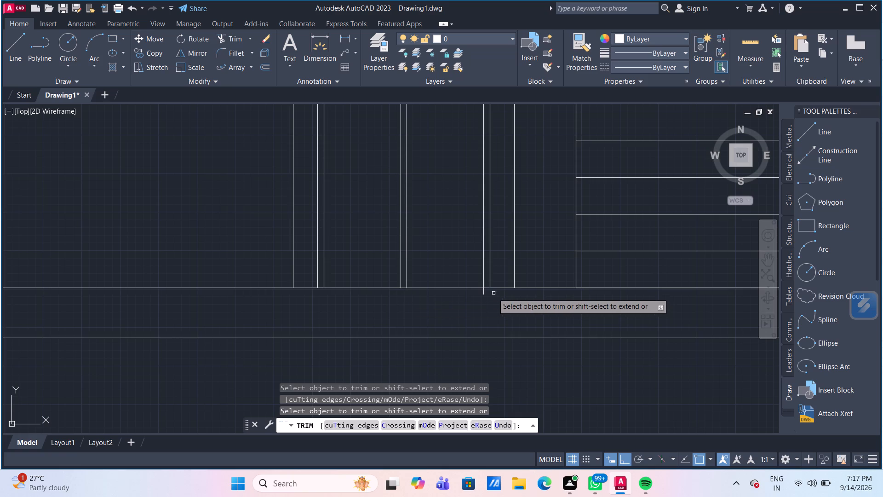
{"action": "left_click", "coordinate": [483, 293]}
{"action": "scroll", "coordinate": [501, 323], "scroll_direction": "down", "scroll_amount": 3}
{"action": "middle_click_drag", "start_coordinate": [524, 337], "coordinate": [512, 332]}
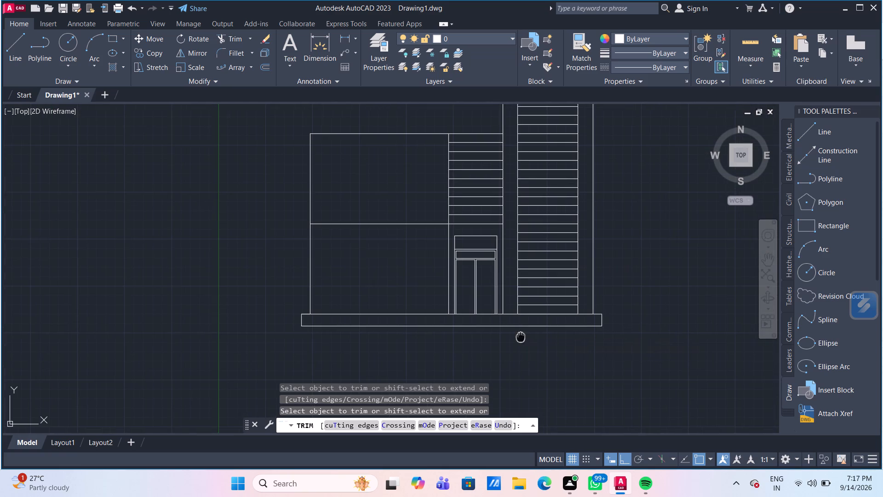
{"action": "middle_click_drag", "start_coordinate": [512, 332], "coordinate": [500, 320]}
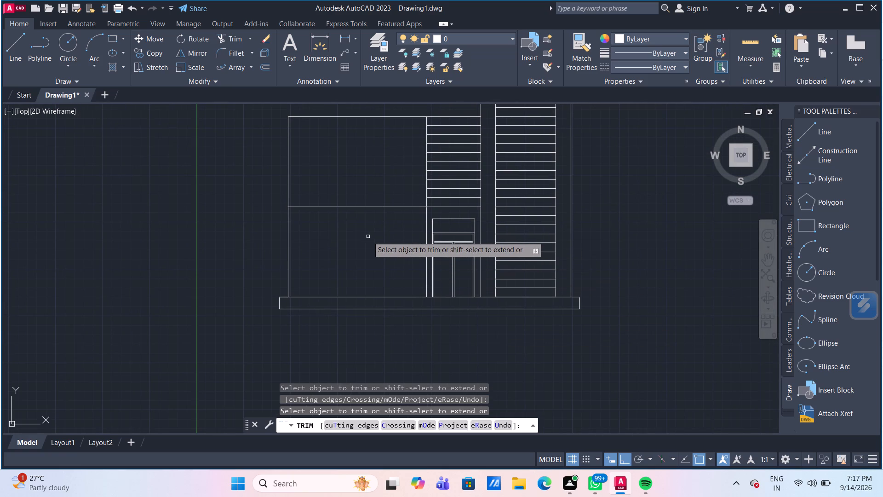
{"action": "scroll", "coordinate": [368, 237], "scroll_direction": "down", "scroll_amount": 1}
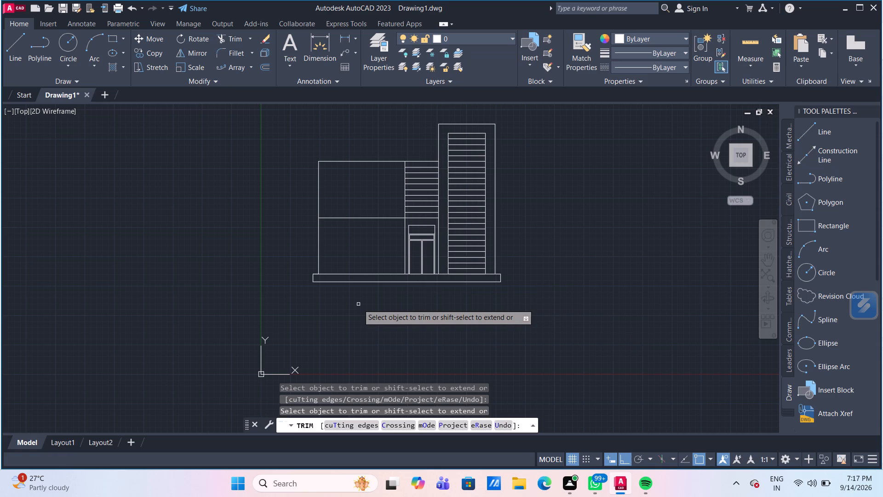
{"action": "key", "text": "Escape"}
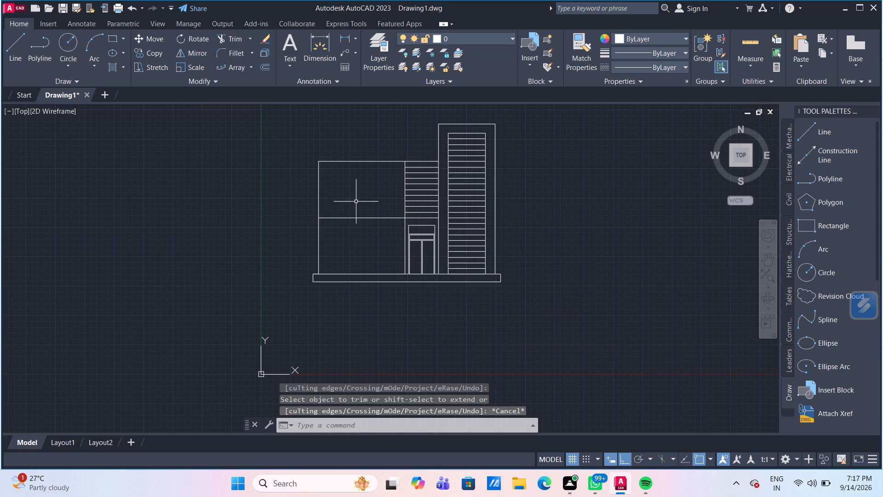
Draw a vertical line from the midpoint of the wide bay's floor line up past the bay's top edge.
{"action": "scroll", "coordinate": [356, 202], "scroll_direction": "up", "scroll_amount": 2}
{"action": "middle_click_drag", "start_coordinate": [356, 202], "coordinate": [326, 260]}
{"action": "scroll", "coordinate": [326, 260], "scroll_direction": "down", "scroll_amount": 1}
{"action": "middle_click_drag", "start_coordinate": [312, 241], "coordinate": [306, 216]}
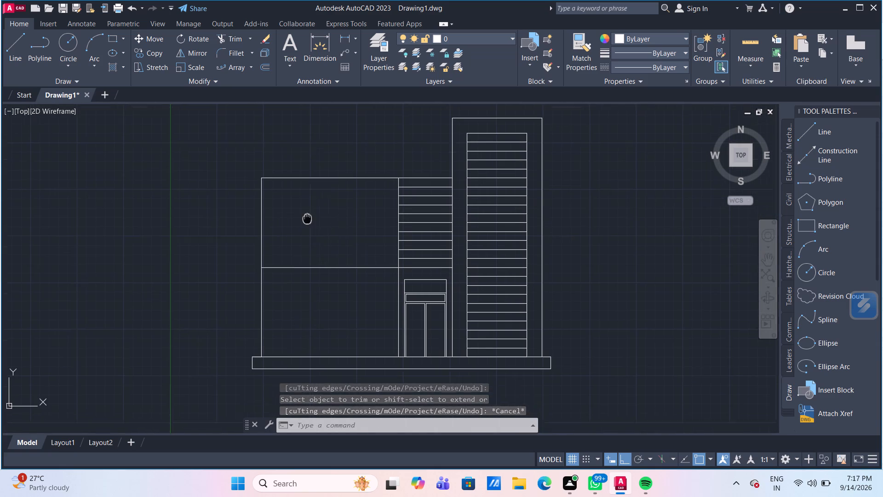
{"action": "middle_click_drag", "start_coordinate": [306, 216], "coordinate": [301, 209]}
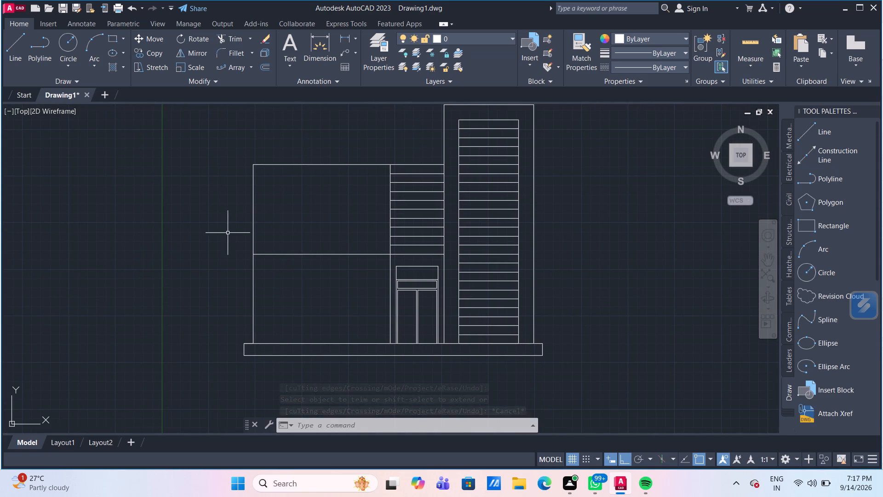
{"action": "left_click", "coordinate": [10, 44]}
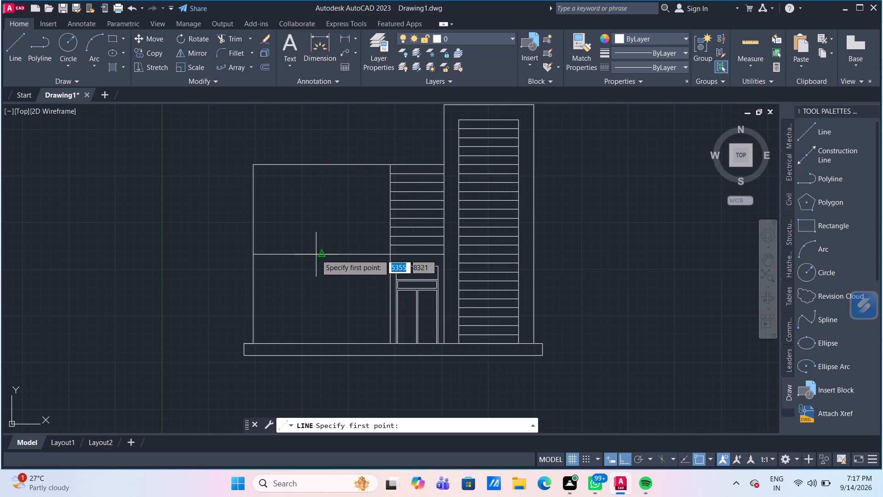
{"action": "left_click_drag", "start_coordinate": [321, 253], "coordinate": [325, 240]}
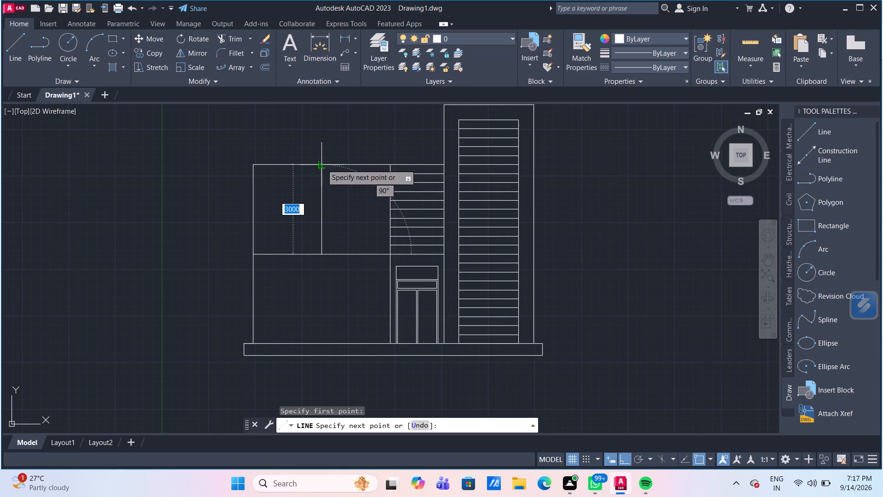
{"action": "left_click", "coordinate": [320, 131]}
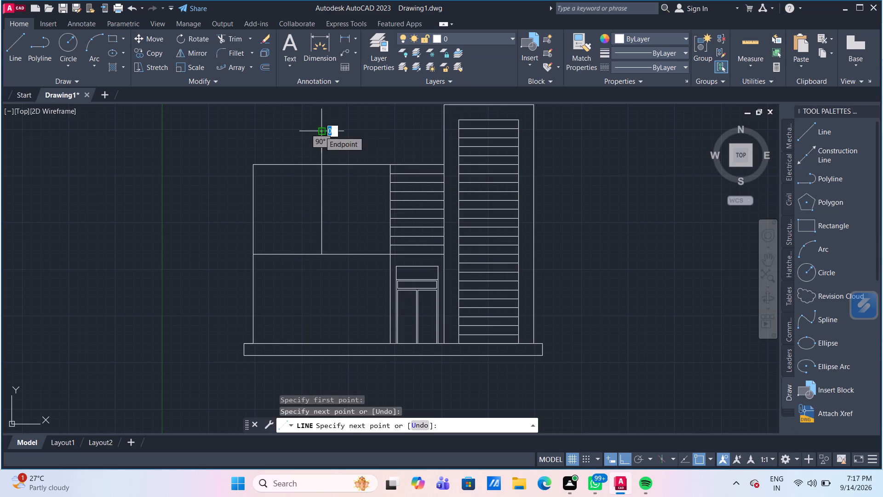
{"action": "key", "text": "Escape"}
Draw a vertical line about 4350 mm long from the midpoint of the wide bay's floor line down past the base rectangle.
{"action": "left_click", "coordinate": [11, 45]}
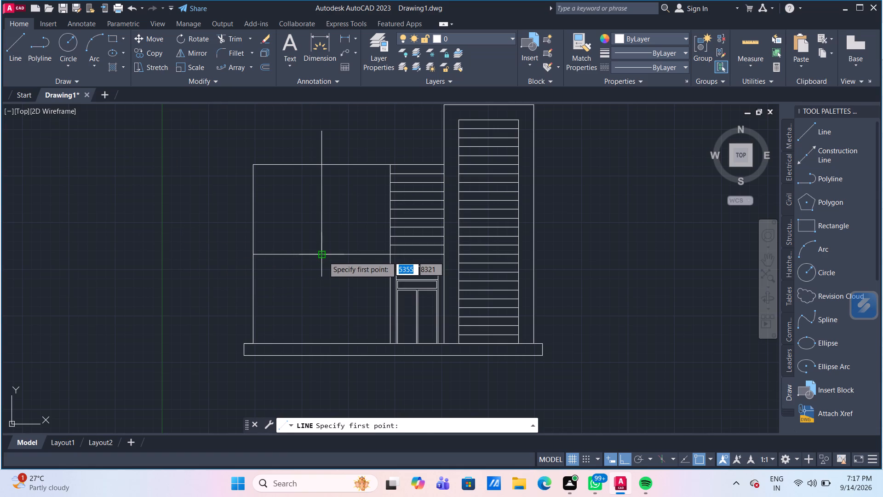
{"action": "left_click_drag", "start_coordinate": [323, 256], "coordinate": [322, 263]}
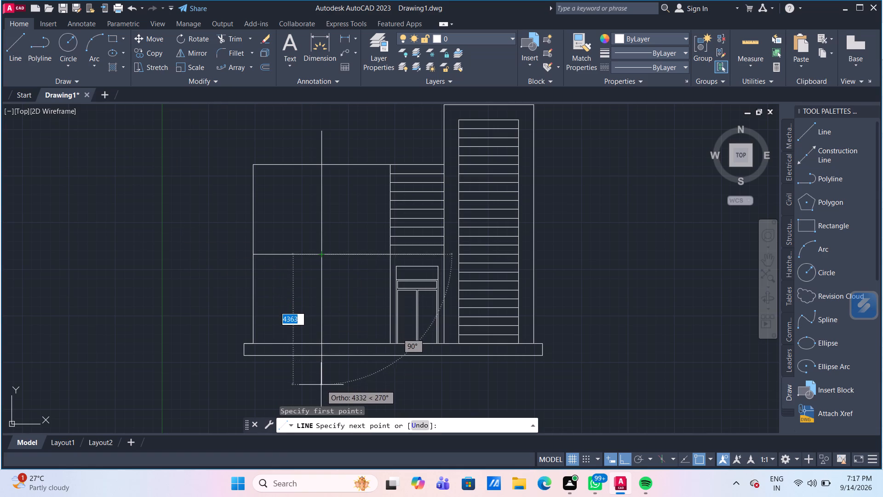
{"action": "left_click", "coordinate": [321, 386]}
{"action": "key", "text": "Escape"}
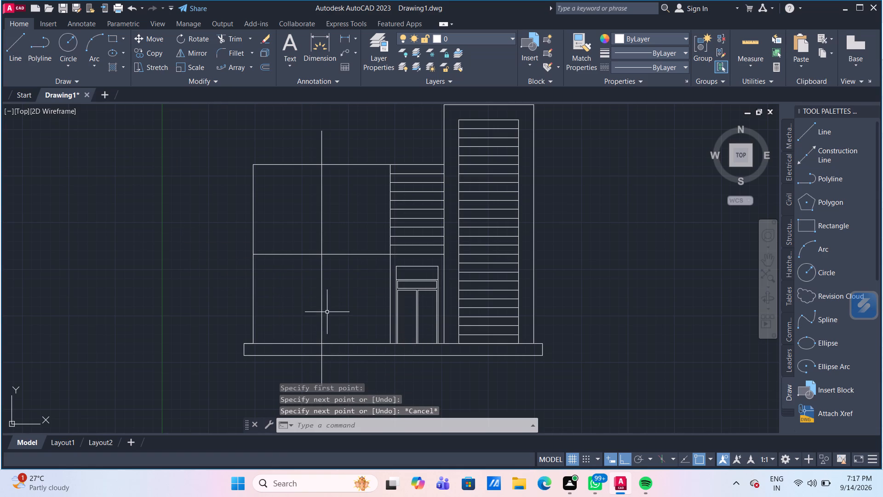
Measure the spacing and edge lengths around the wide bay's lower half with a quick measurement.
{"action": "middle_click_drag", "start_coordinate": [327, 312], "coordinate": [296, 260]}
{"action": "middle_click_drag", "start_coordinate": [276, 181], "coordinate": [281, 217]}
{"action": "scroll", "coordinate": [280, 187], "scroll_direction": "down", "scroll_amount": 1}
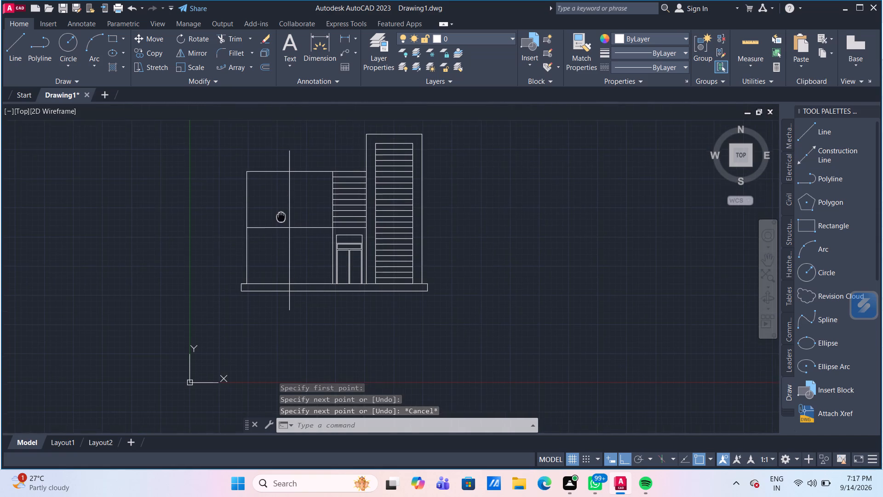
{"action": "middle_click_drag", "start_coordinate": [281, 217], "coordinate": [281, 219]}
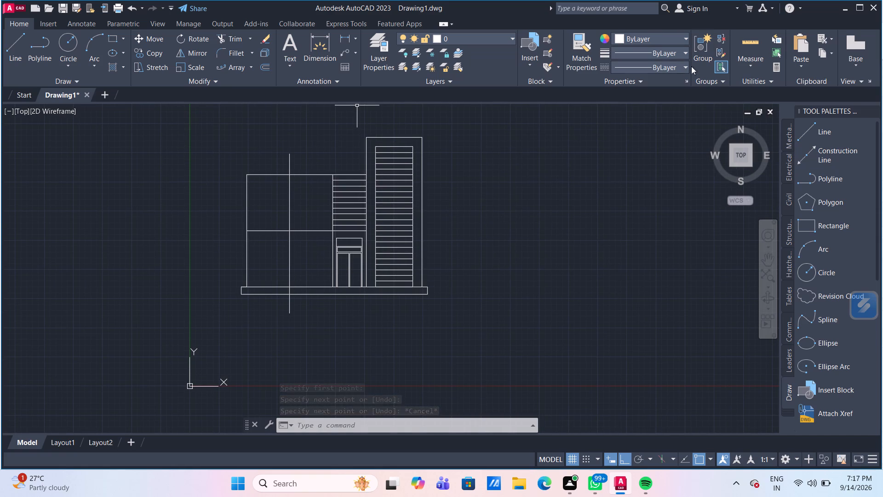
{"action": "left_click", "coordinate": [749, 38]}
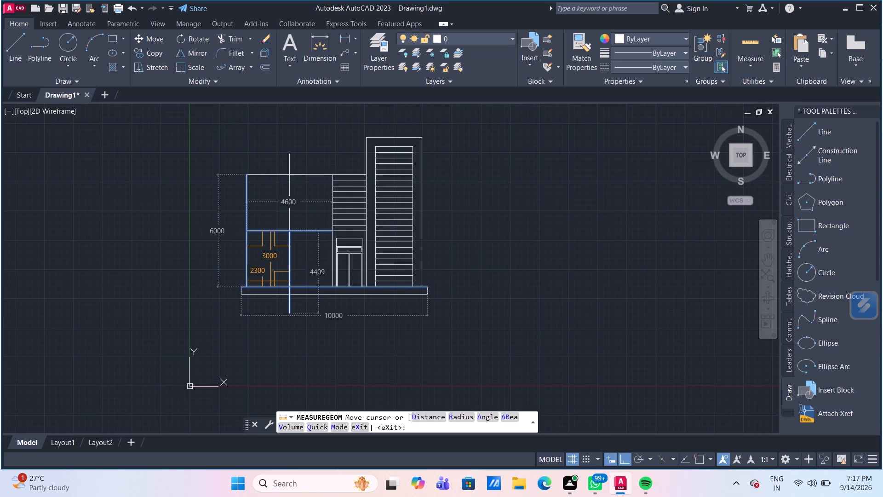
{"action": "key", "text": "Escape"}
Offset the wide bay's mid-height horizontal line 1500 mm upward and 1500 mm downward using the Through option.
{"action": "scroll", "coordinate": [265, 218], "scroll_direction": "down", "scroll_amount": 1}
{"action": "scroll", "coordinate": [265, 218], "scroll_direction": "up", "scroll_amount": 1}
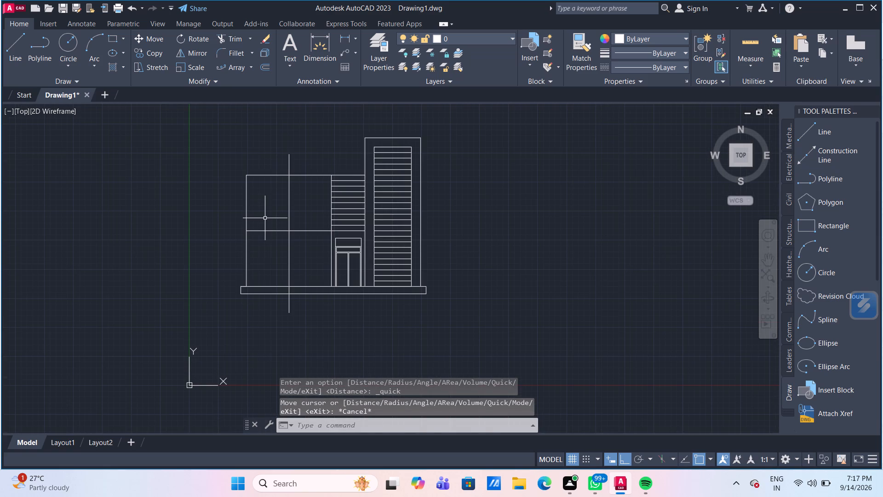
{"action": "scroll", "coordinate": [265, 218], "scroll_direction": "up", "scroll_amount": 1}
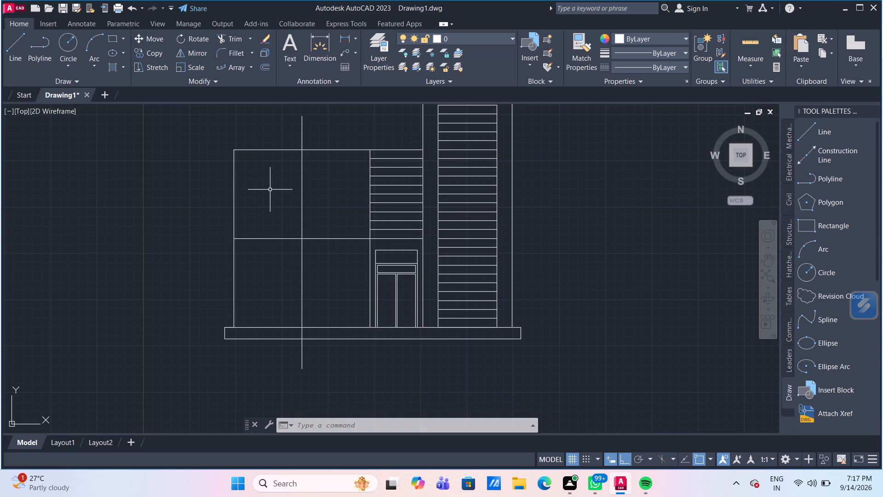
{"action": "key", "text": "o"}
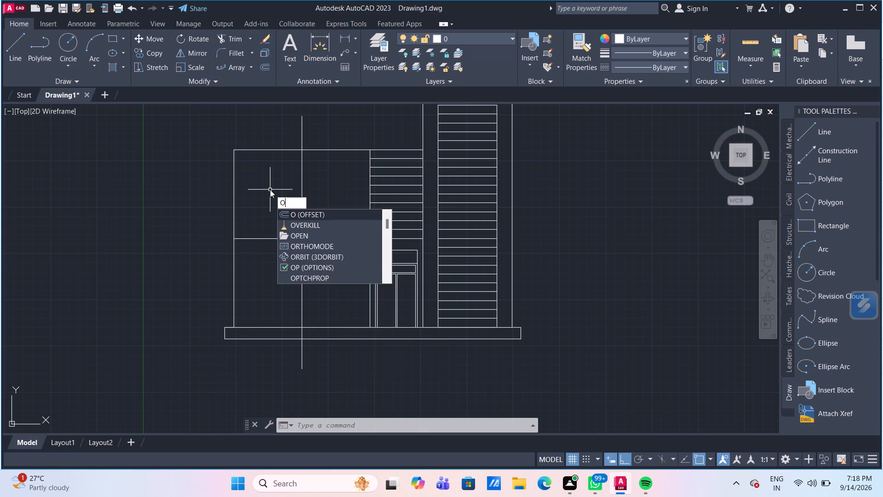
{"action": "key", "text": "Return"}
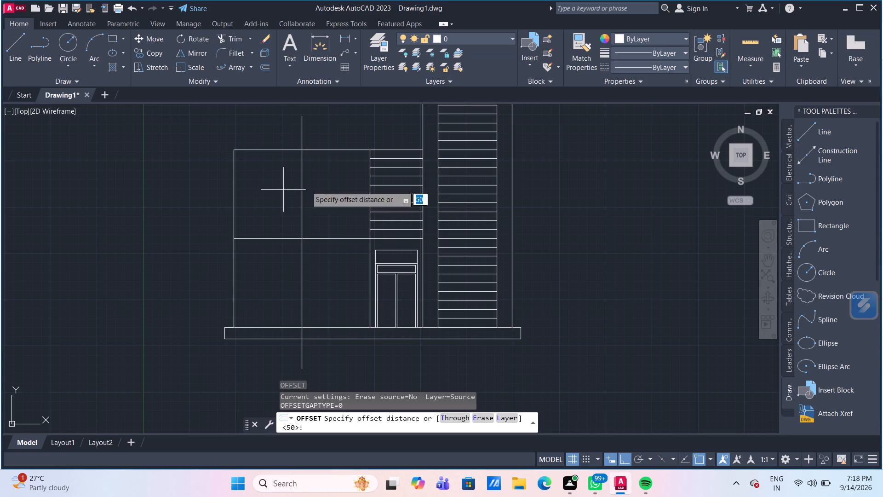
{"action": "left_click", "coordinate": [454, 417]}
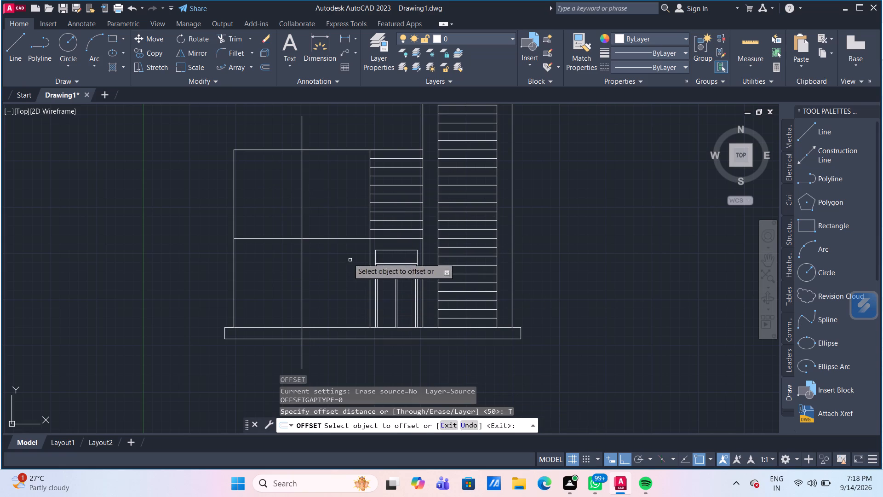
{"action": "left_click", "coordinate": [305, 239]}
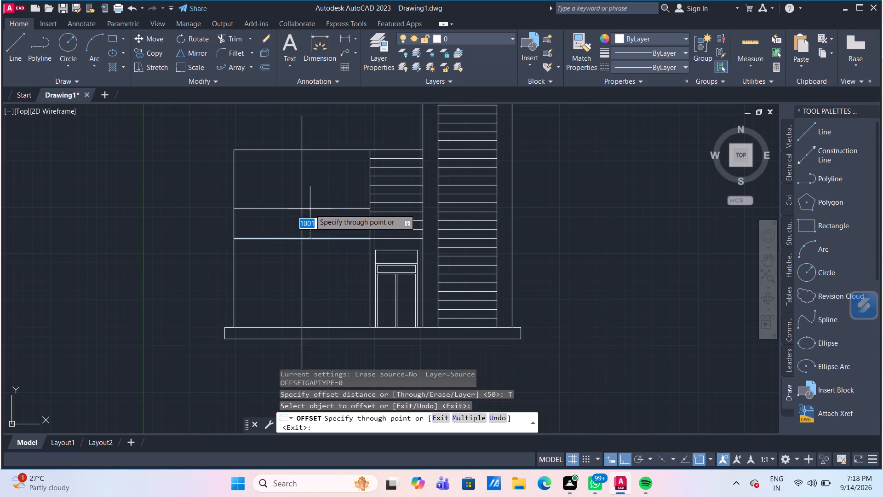
{"action": "type", "text": "1500"}
{"action": "key", "text": "Return"}
{"action": "left_click", "coordinate": [316, 238]}
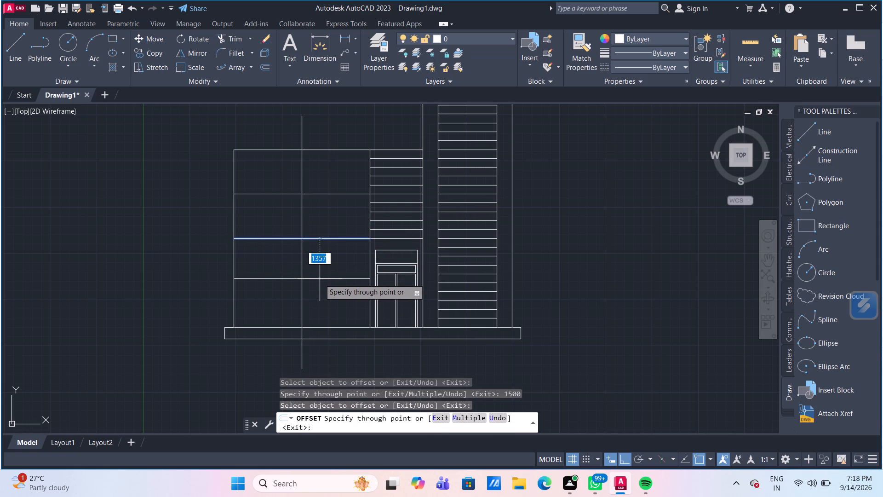
{"action": "type", "text": "1500"}
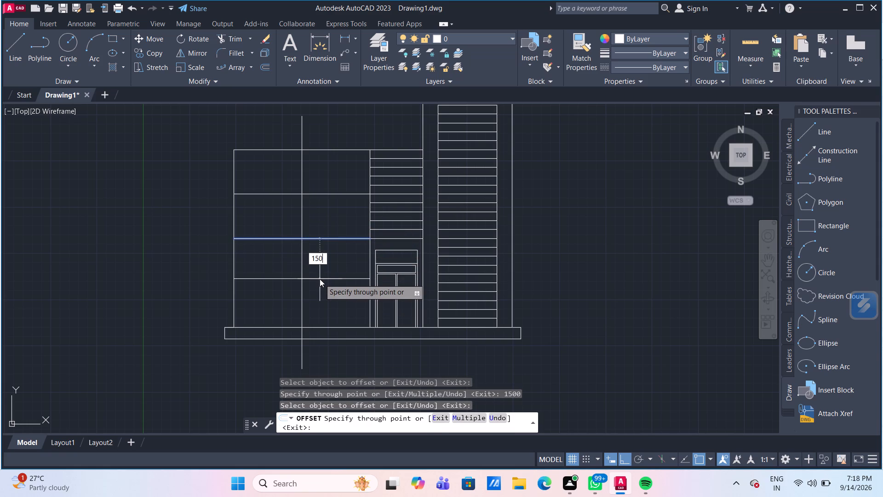
{"action": "key", "text": "Return"}
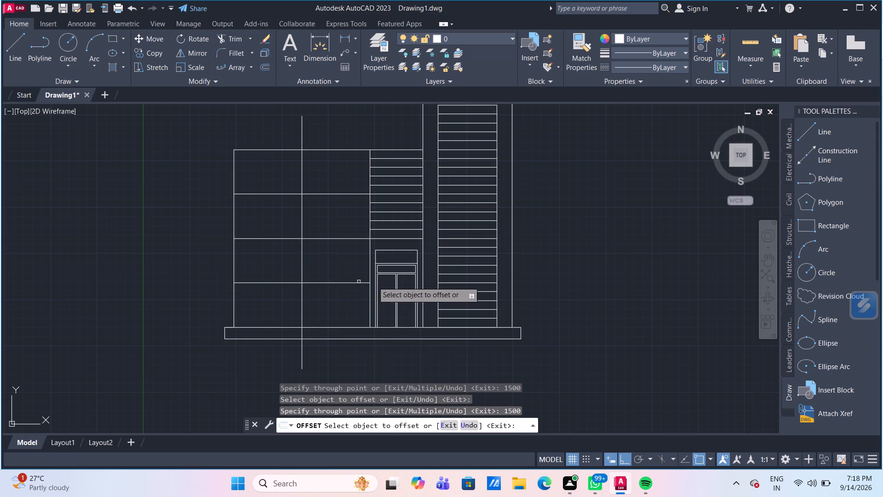
{"action": "key", "text": "Escape"}
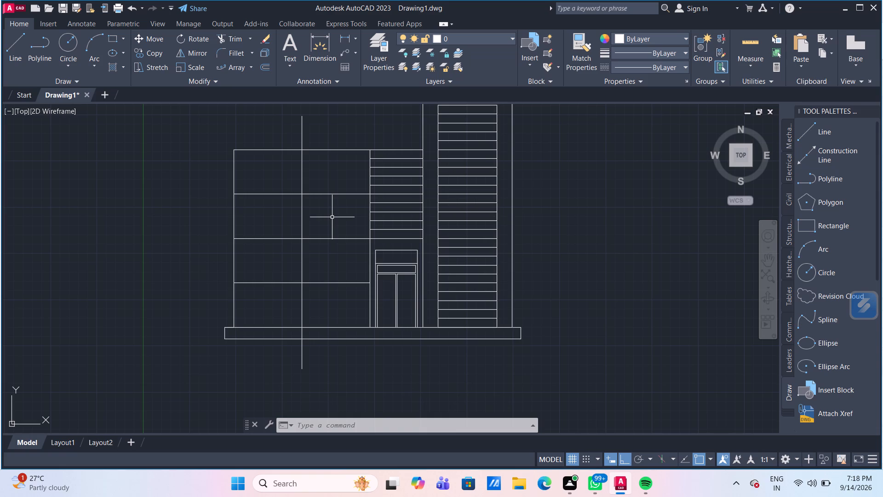
Inspect the divided wide bay and check its distances with a quick measurement.
{"action": "scroll", "coordinate": [332, 217], "scroll_direction": "down", "scroll_amount": 1}
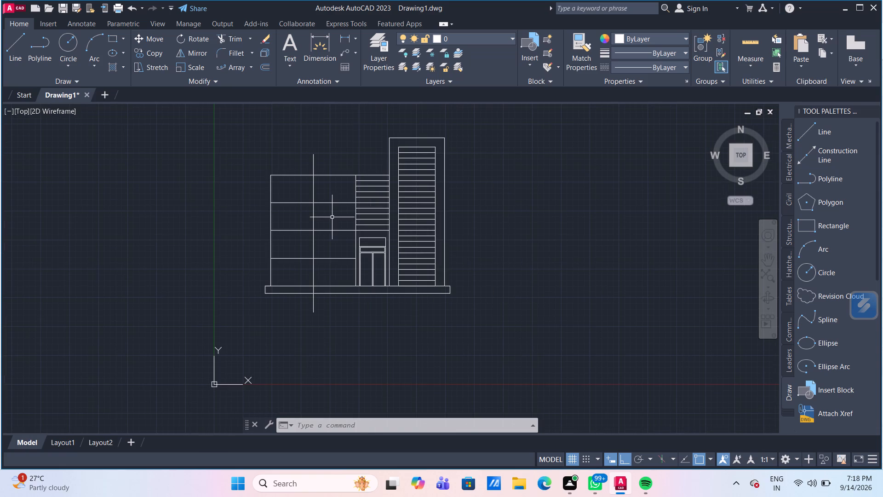
{"action": "scroll", "coordinate": [326, 275], "scroll_direction": "up", "scroll_amount": 2}
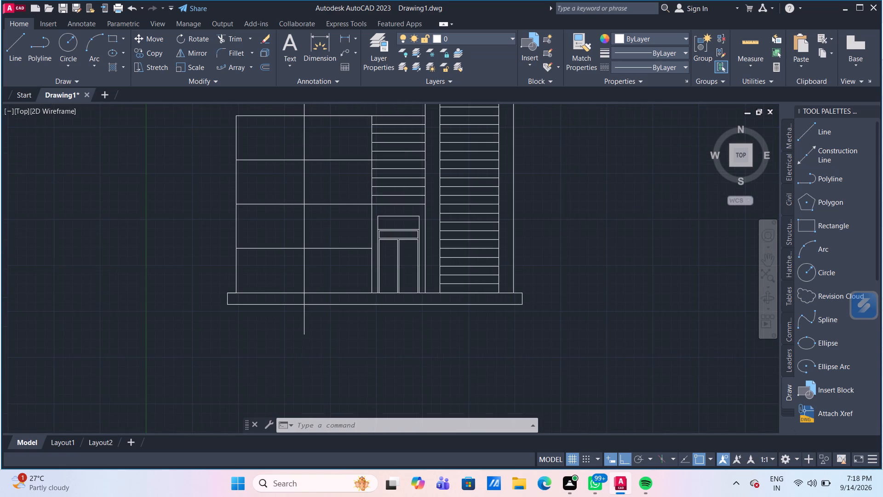
{"action": "scroll", "coordinate": [326, 275], "scroll_direction": "down", "scroll_amount": 1}
{"action": "scroll", "coordinate": [487, 285], "scroll_direction": "down", "scroll_amount": 1}
{"action": "middle_click_drag", "start_coordinate": [634, 276], "coordinate": [483, 274]}
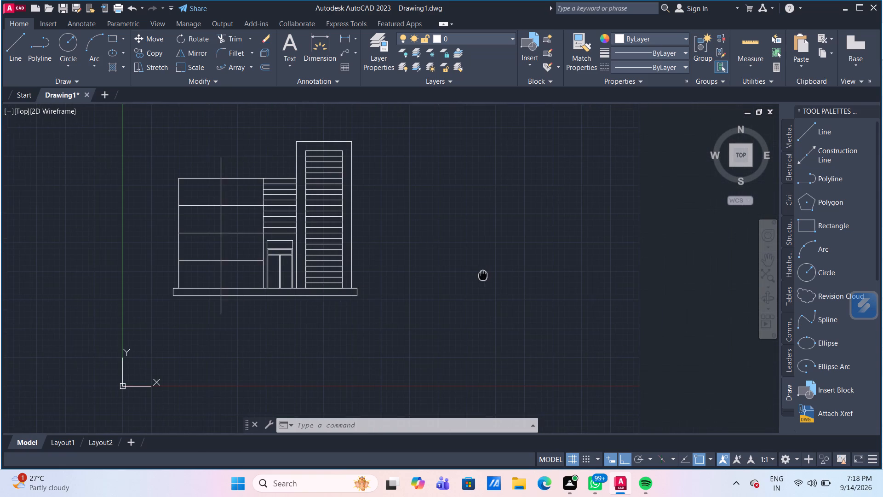
{"action": "middle_click_drag", "start_coordinate": [483, 274], "coordinate": [463, 263]}
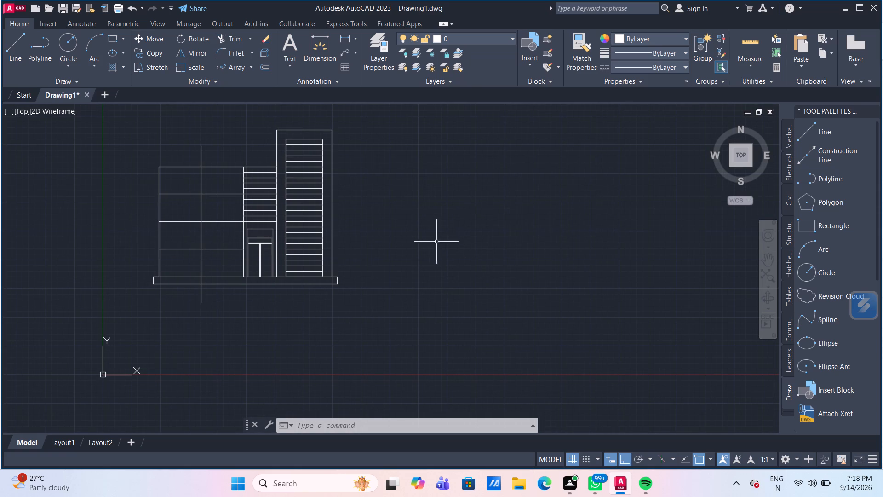
{"action": "scroll", "coordinate": [186, 256], "scroll_direction": "up", "scroll_amount": 1}
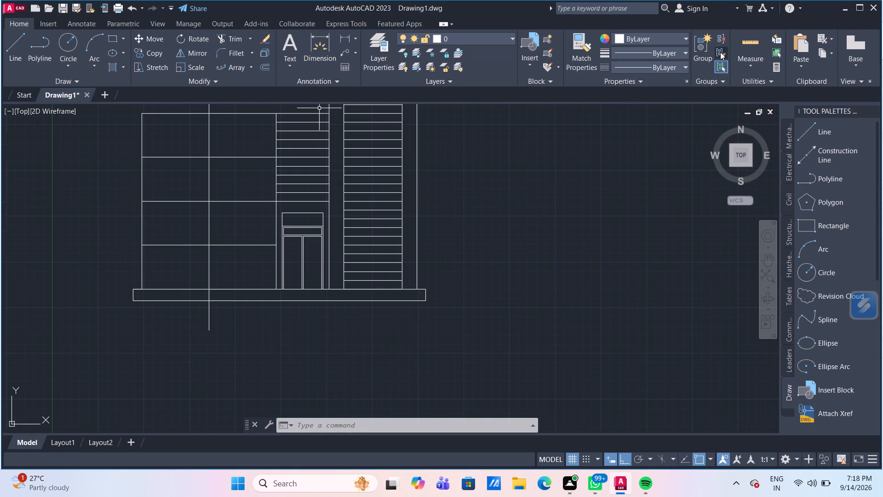
{"action": "left_click", "coordinate": [755, 43]}
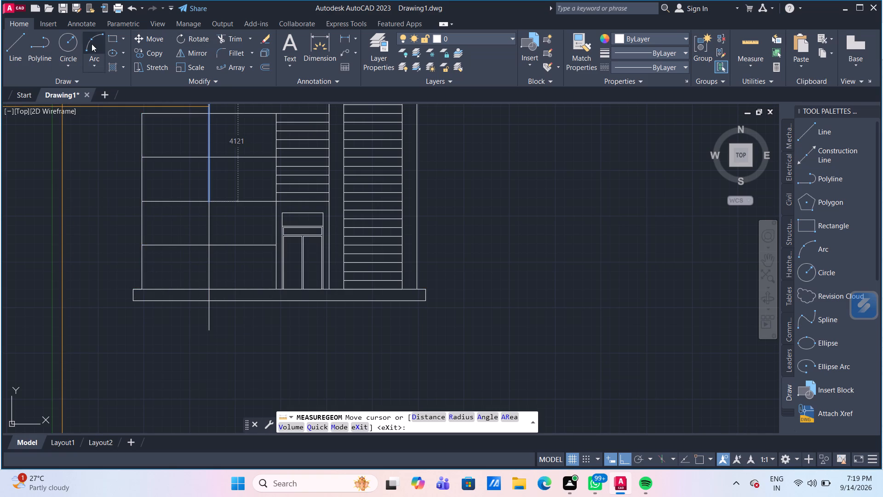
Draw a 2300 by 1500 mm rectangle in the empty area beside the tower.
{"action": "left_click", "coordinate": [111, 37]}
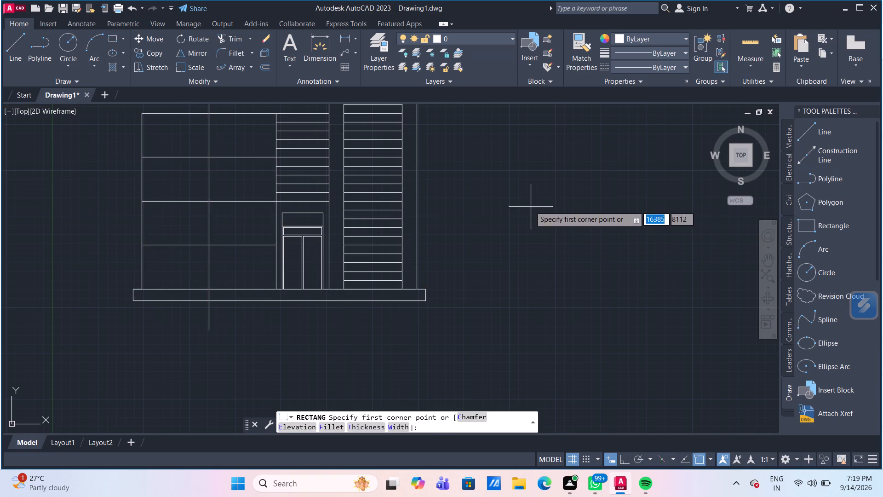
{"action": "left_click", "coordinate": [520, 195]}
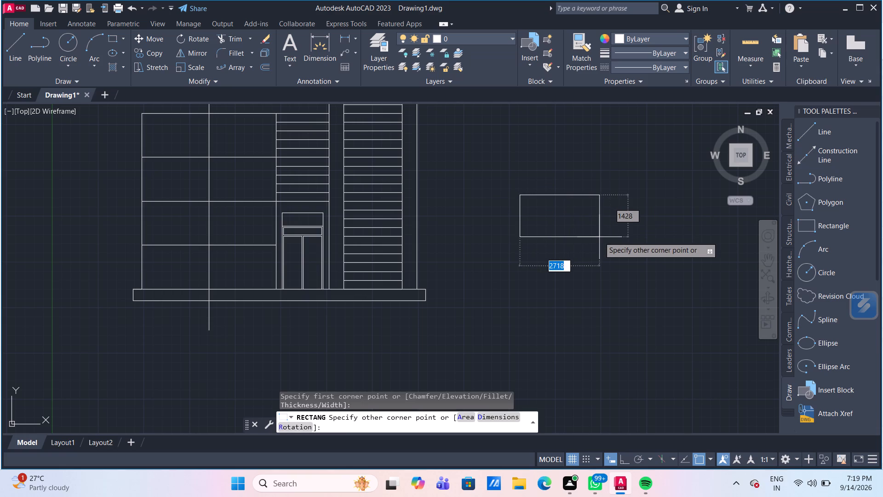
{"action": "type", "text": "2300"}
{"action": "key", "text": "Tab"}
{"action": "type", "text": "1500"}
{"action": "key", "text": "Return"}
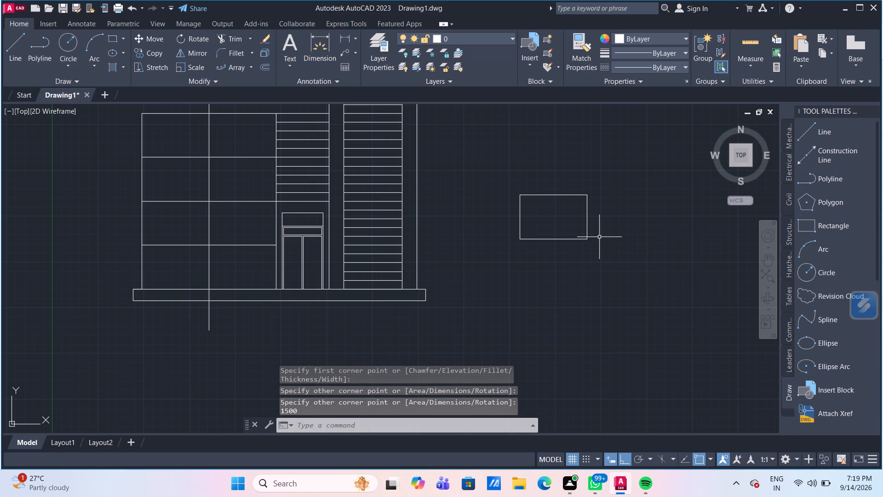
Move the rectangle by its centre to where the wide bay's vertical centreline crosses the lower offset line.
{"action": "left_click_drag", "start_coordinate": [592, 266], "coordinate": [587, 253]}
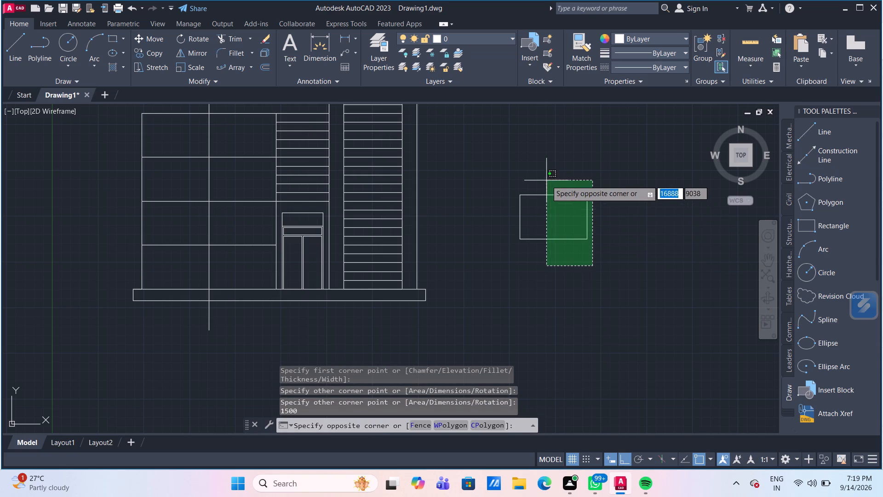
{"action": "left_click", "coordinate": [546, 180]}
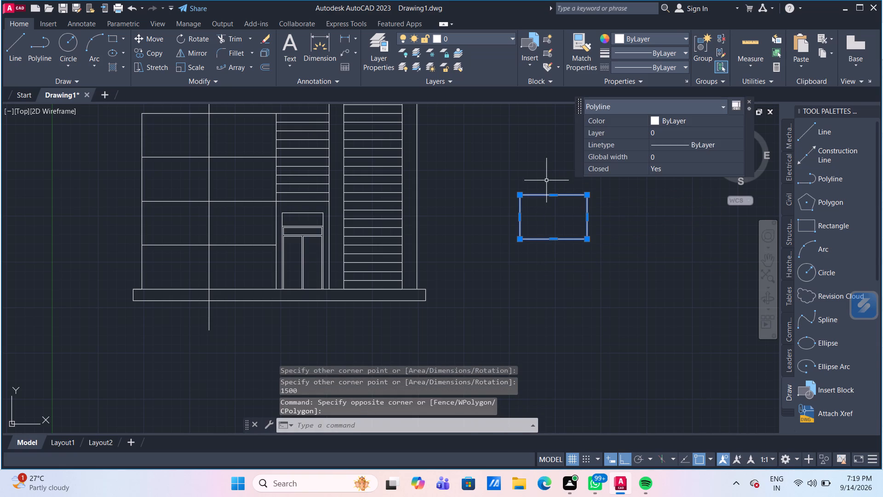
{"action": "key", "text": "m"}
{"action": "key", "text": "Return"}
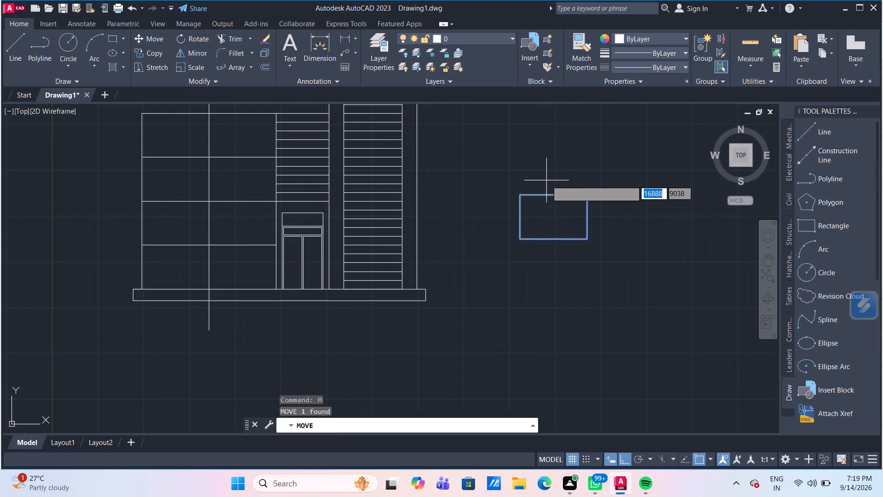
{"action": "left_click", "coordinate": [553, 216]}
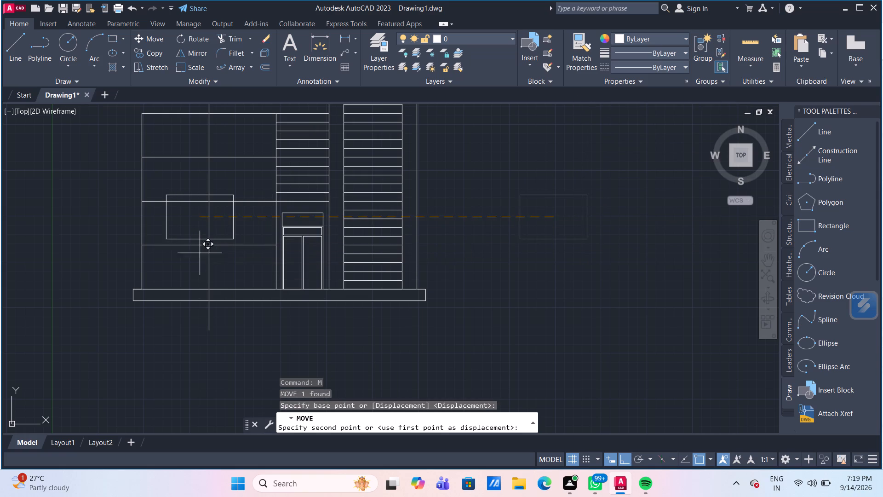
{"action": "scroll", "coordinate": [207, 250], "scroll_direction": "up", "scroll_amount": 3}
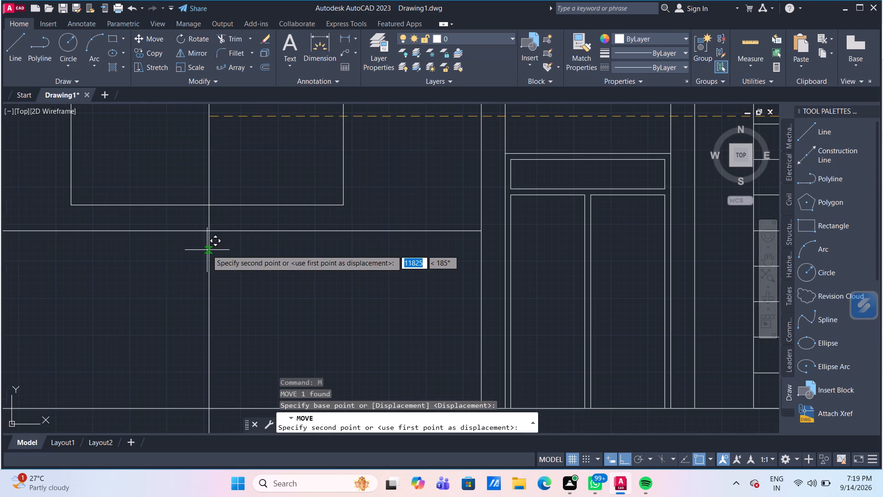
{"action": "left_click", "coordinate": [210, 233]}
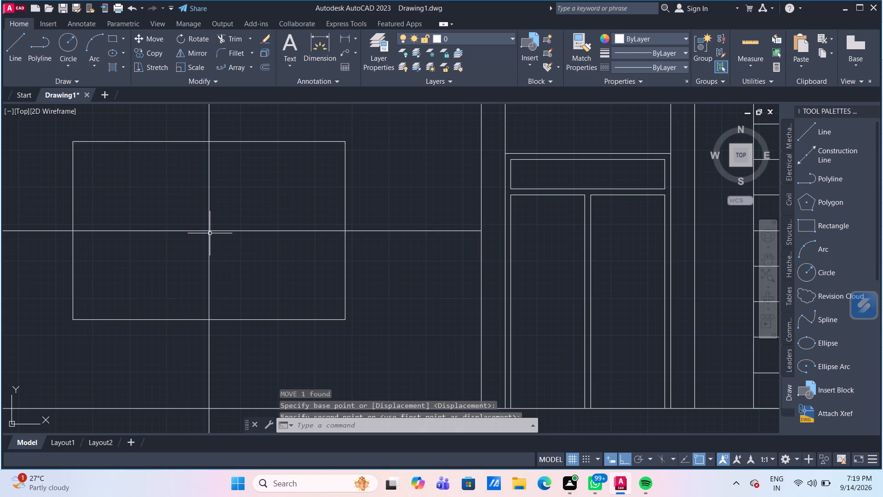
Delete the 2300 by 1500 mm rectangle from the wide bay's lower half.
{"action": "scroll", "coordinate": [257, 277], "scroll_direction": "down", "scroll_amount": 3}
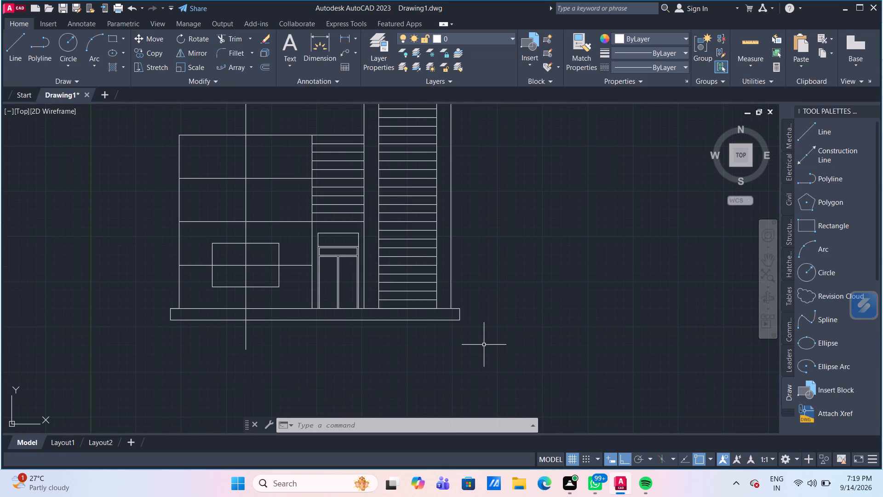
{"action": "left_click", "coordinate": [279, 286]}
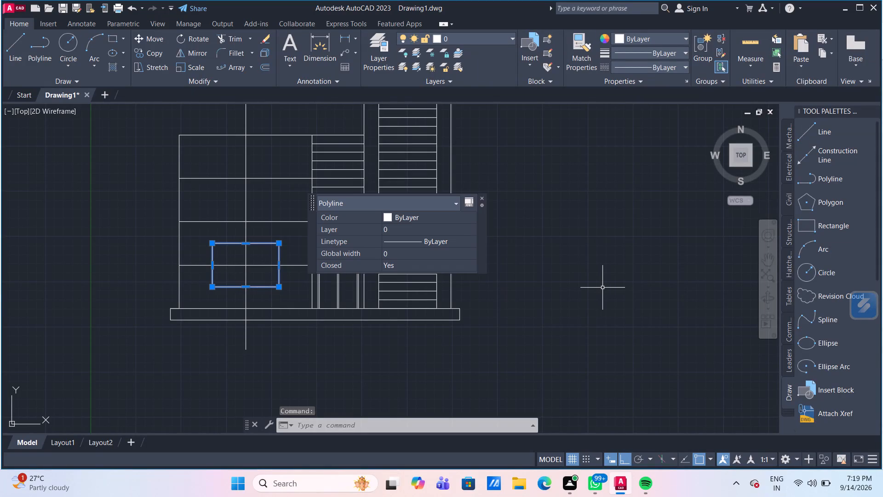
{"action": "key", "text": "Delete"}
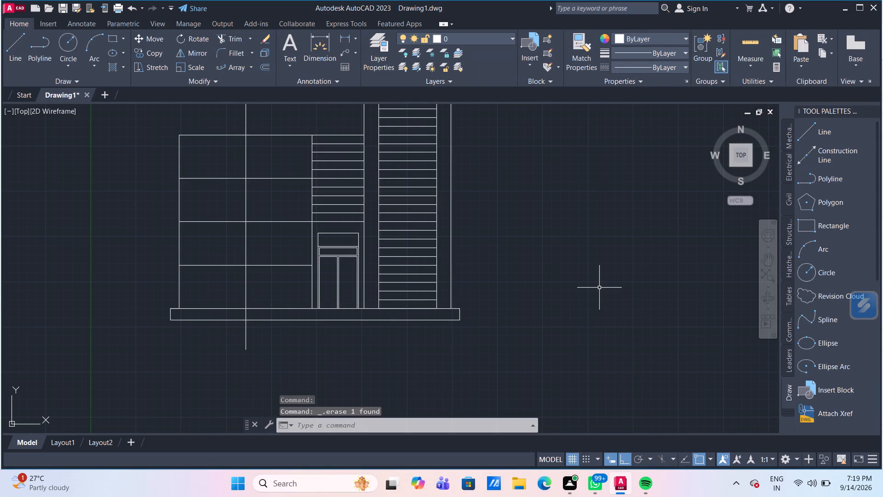
Draw a 2100 by 1500 mm rectangle in the empty area beside the tower.
{"action": "left_click", "coordinate": [114, 39]}
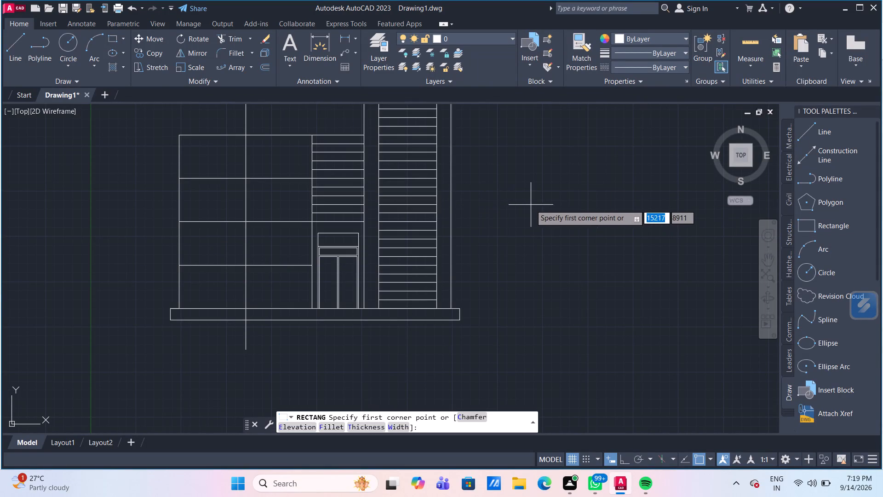
{"action": "left_click_drag", "start_coordinate": [531, 205], "coordinate": [539, 214]}
{"action": "type", "text": "2100"}
{"action": "key", "text": "Tab"}
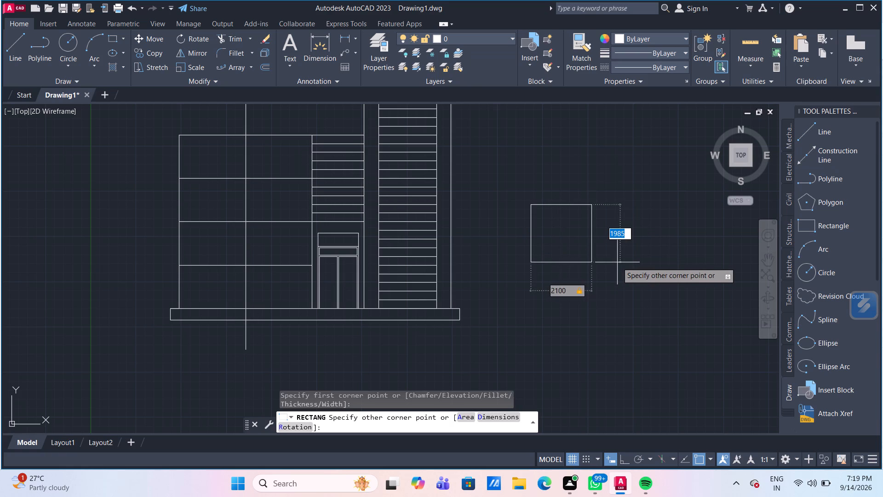
{"action": "type", "text": "1500"}
{"action": "key", "text": "Return"}
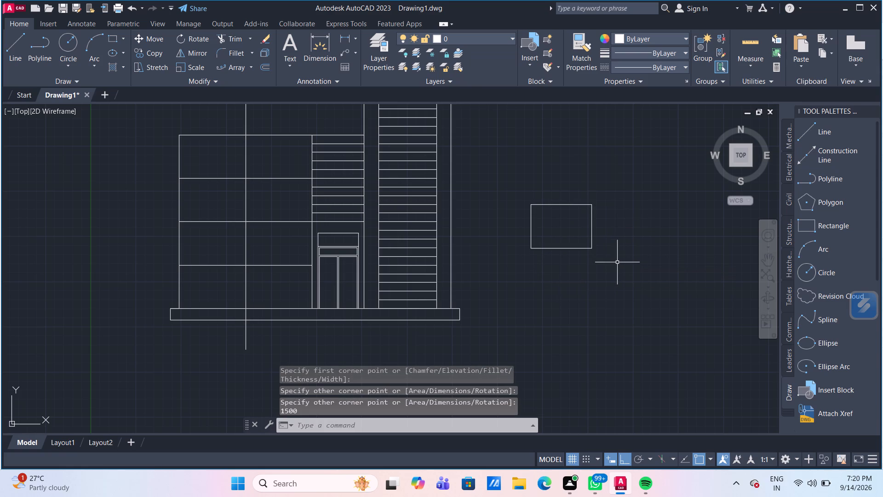
Copy the rectangle by its centre to both points where the wide bay's vertical centreline crosses the upper and lower offset lines.
{"action": "left_click_drag", "start_coordinate": [606, 269], "coordinate": [600, 259]}
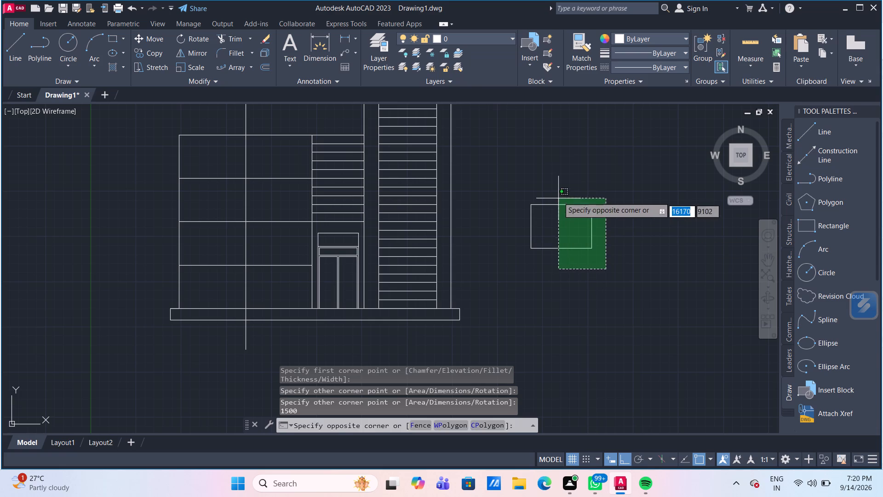
{"action": "left_click", "coordinate": [558, 191]}
{"action": "type", "text": "CO"}
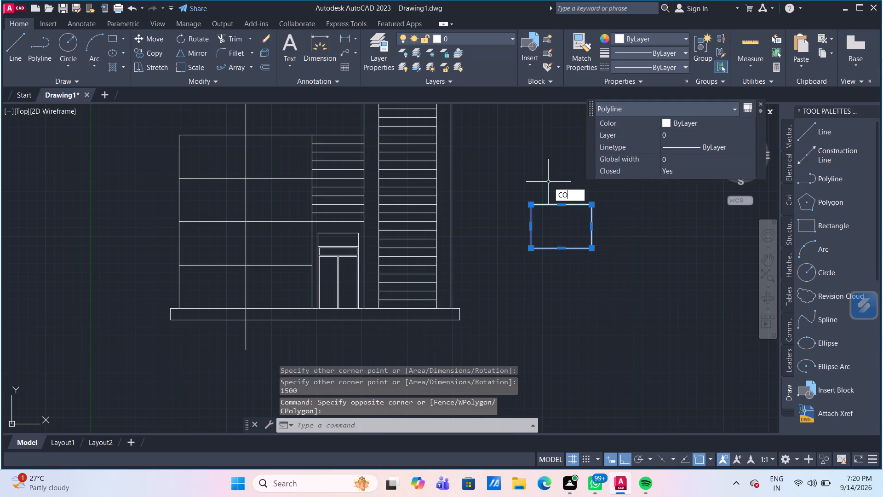
{"action": "key", "text": "Return"}
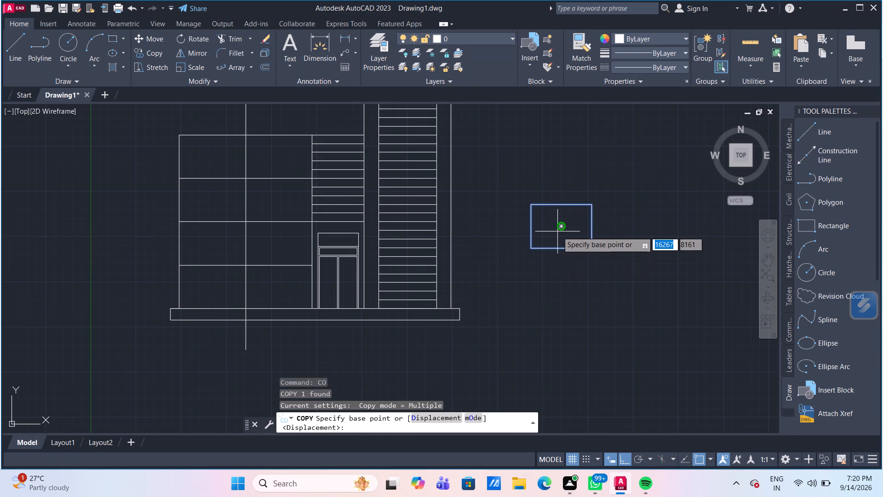
{"action": "left_click", "coordinate": [562, 228]}
{"action": "scroll", "coordinate": [245, 256], "scroll_direction": "up", "scroll_amount": 2}
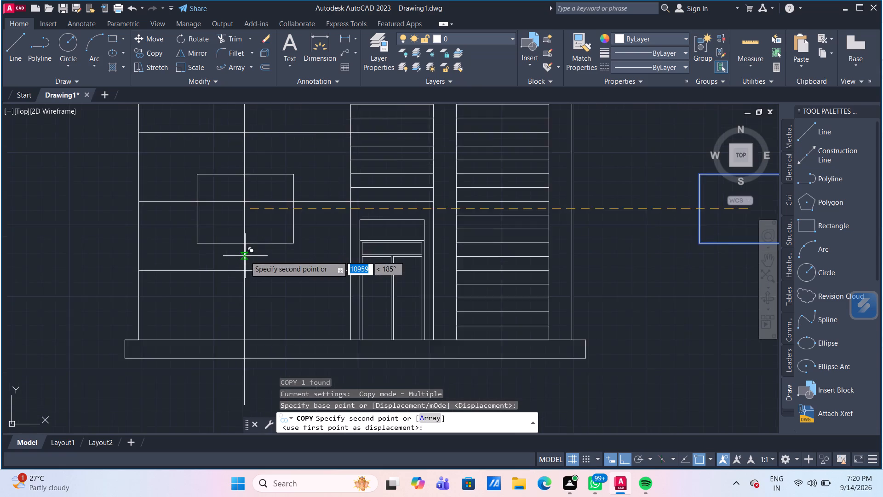
{"action": "scroll", "coordinate": [245, 256], "scroll_direction": "up", "scroll_amount": 1}
{"action": "left_click", "coordinate": [240, 291]}
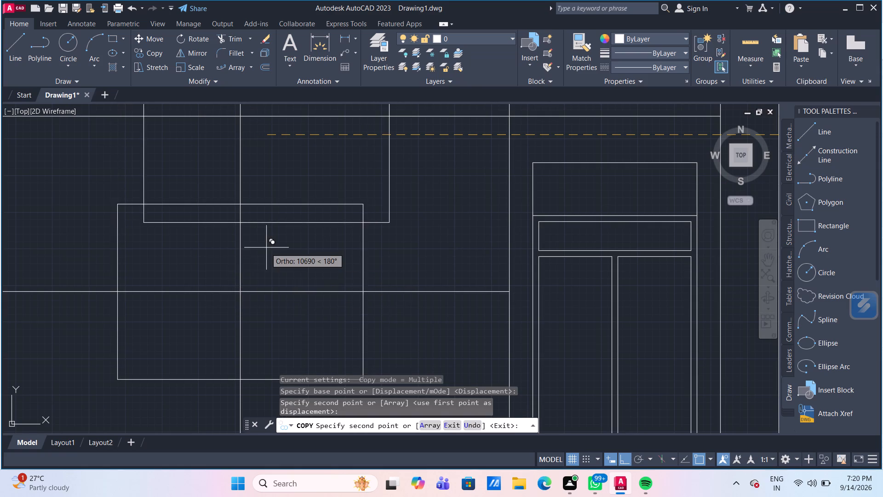
{"action": "scroll", "coordinate": [266, 248], "scroll_direction": "down", "scroll_amount": 3}
{"action": "middle_click_drag", "start_coordinate": [268, 245], "coordinate": [268, 259]}
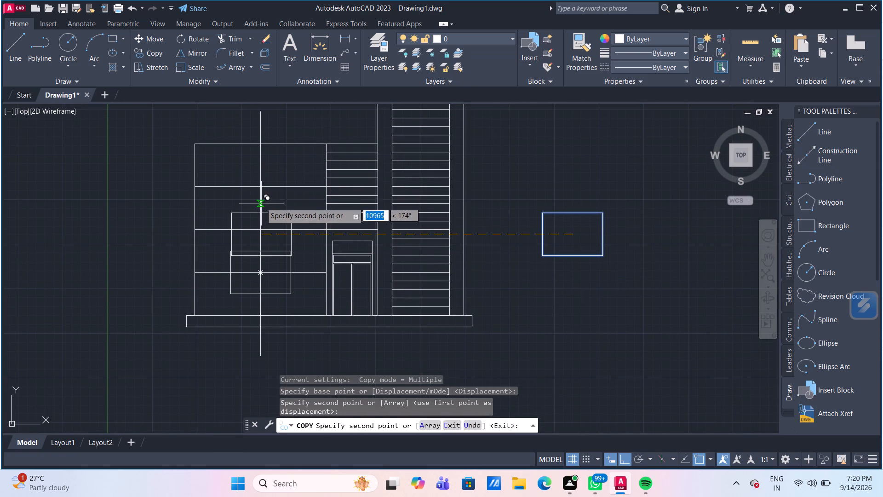
{"action": "scroll", "coordinate": [258, 191], "scroll_direction": "up", "scroll_amount": 2}
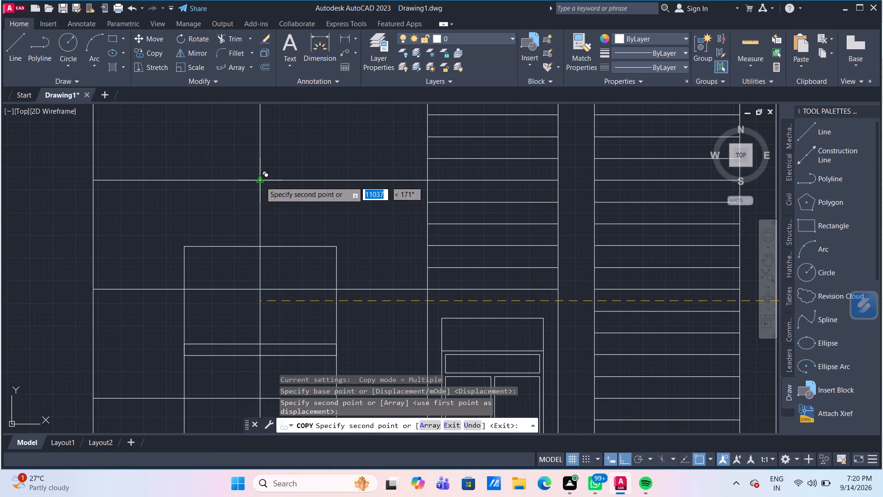
{"action": "left_click", "coordinate": [260, 181]}
{"action": "key", "text": "Escape"}
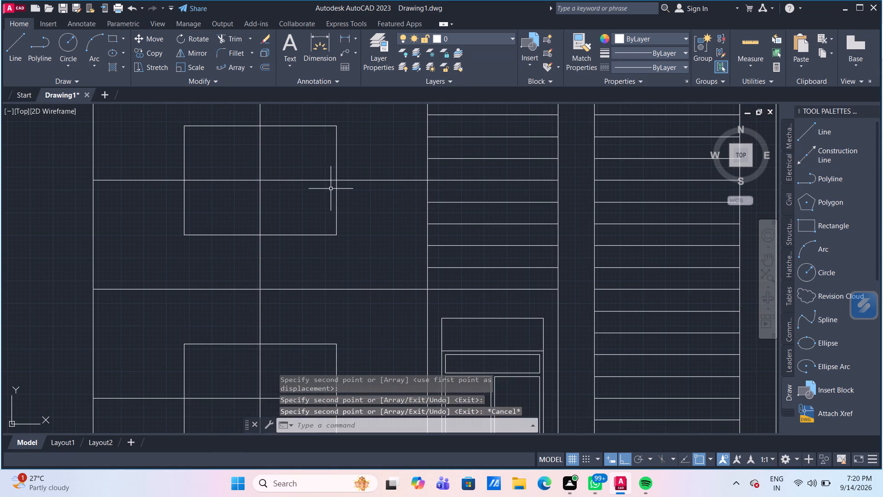
Delete the two horizontal offset lines running through the centres of the wide bay's window rectangles.
{"action": "scroll", "coordinate": [330, 195], "scroll_direction": "down", "scroll_amount": 3}
{"action": "scroll", "coordinate": [341, 241], "scroll_direction": "up", "scroll_amount": 2}
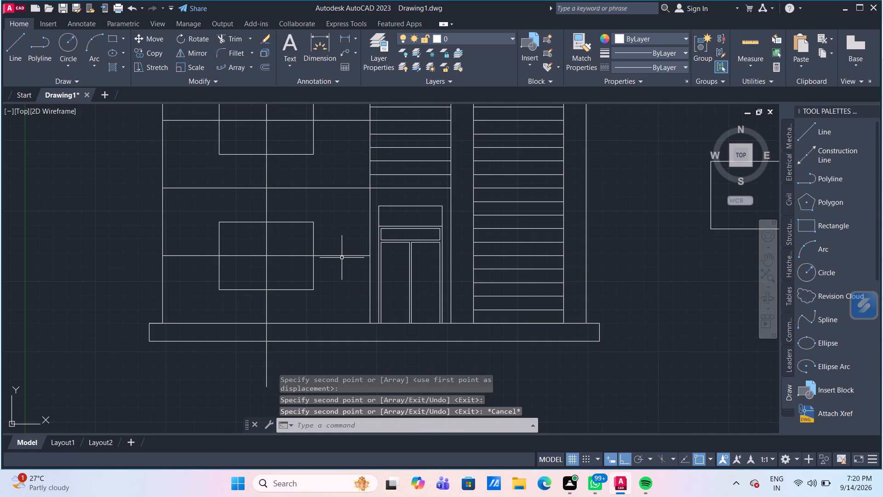
{"action": "left_click", "coordinate": [342, 257]}
{"action": "scroll", "coordinate": [338, 245], "scroll_direction": "down", "scroll_amount": 2}
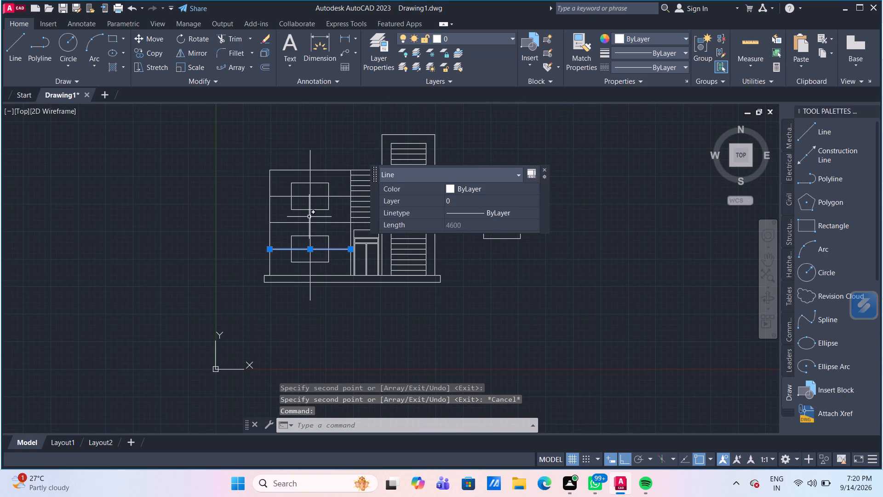
{"action": "left_click", "coordinate": [343, 197]}
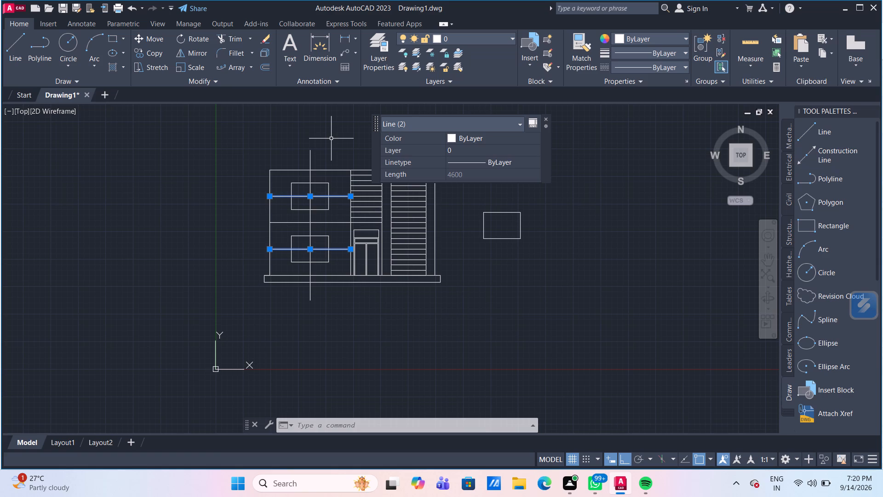
{"action": "key", "text": "Delete"}
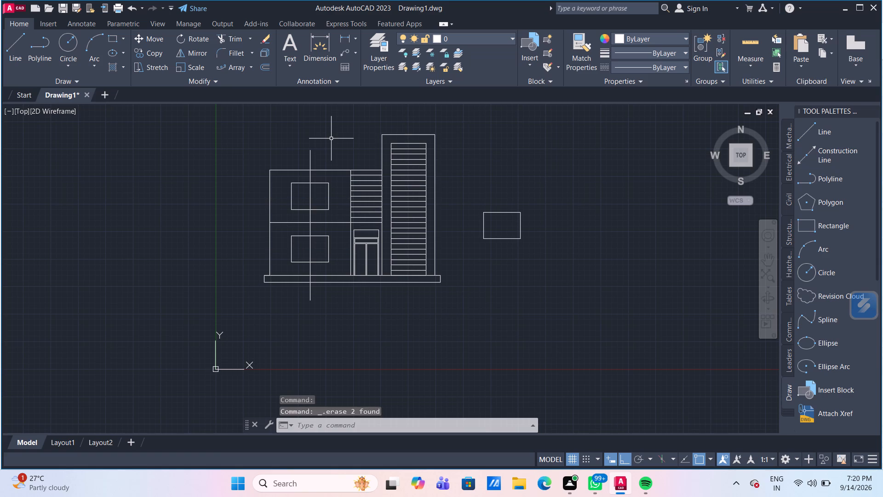
Trim the wide bay's vertical centreline between the two windows and from the lower window down to the base slab.
{"action": "scroll", "coordinate": [302, 230], "scroll_direction": "up", "scroll_amount": 1}
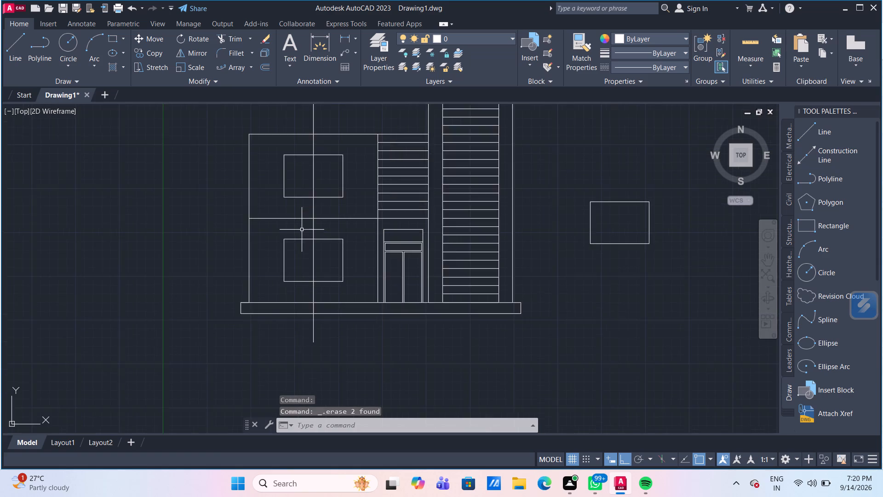
{"action": "scroll", "coordinate": [302, 230], "scroll_direction": "up", "scroll_amount": 1}
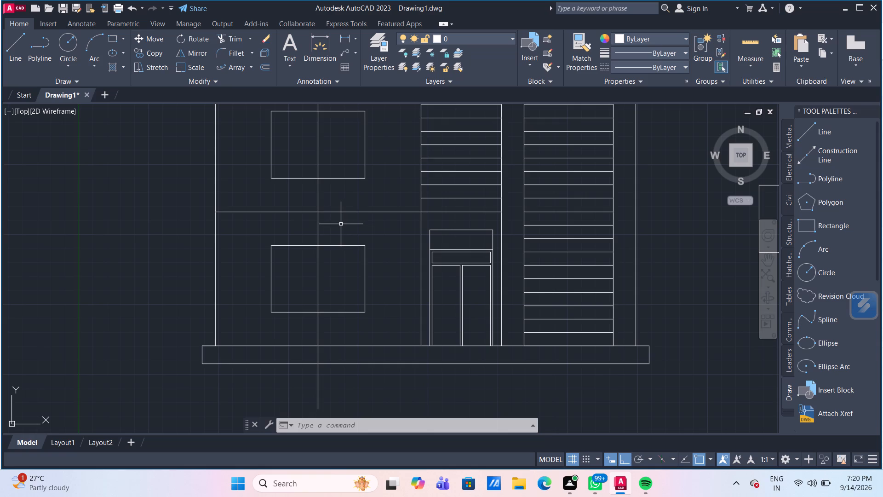
{"action": "middle_click_drag", "start_coordinate": [333, 225], "coordinate": [320, 259]}
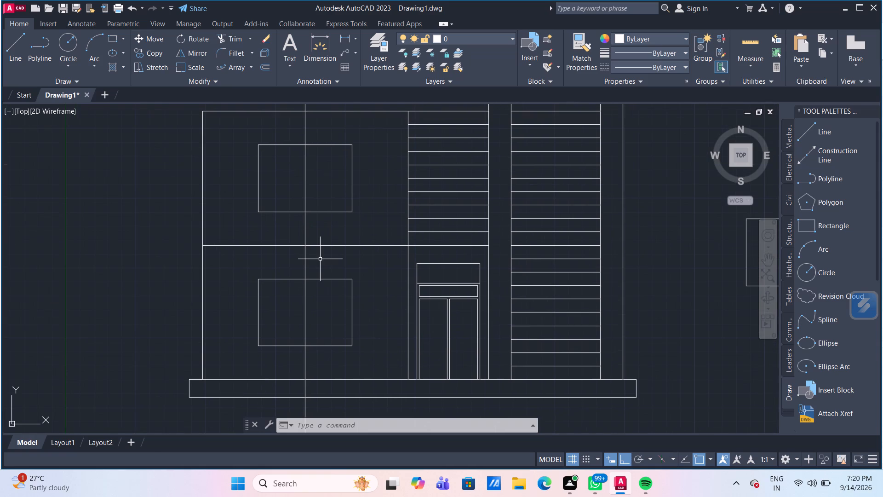
{"action": "type", "text": "TR"}
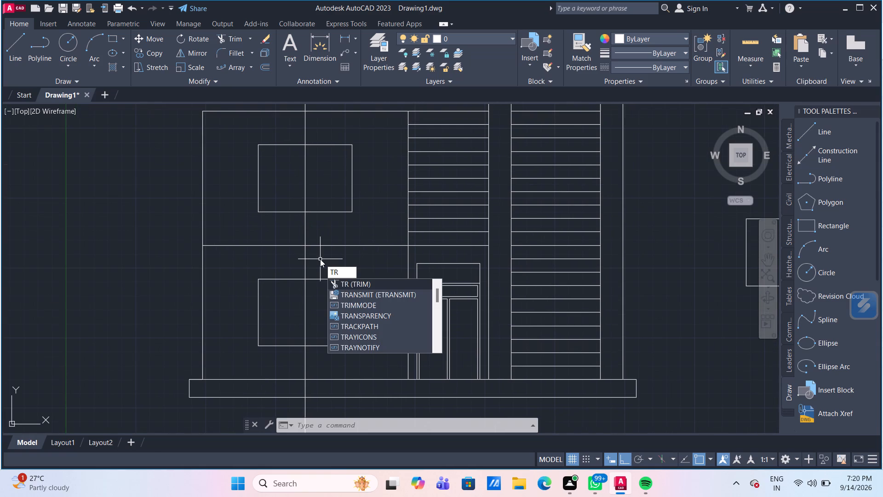
{"action": "key", "text": "Return"}
{"action": "left_click", "coordinate": [321, 261]}
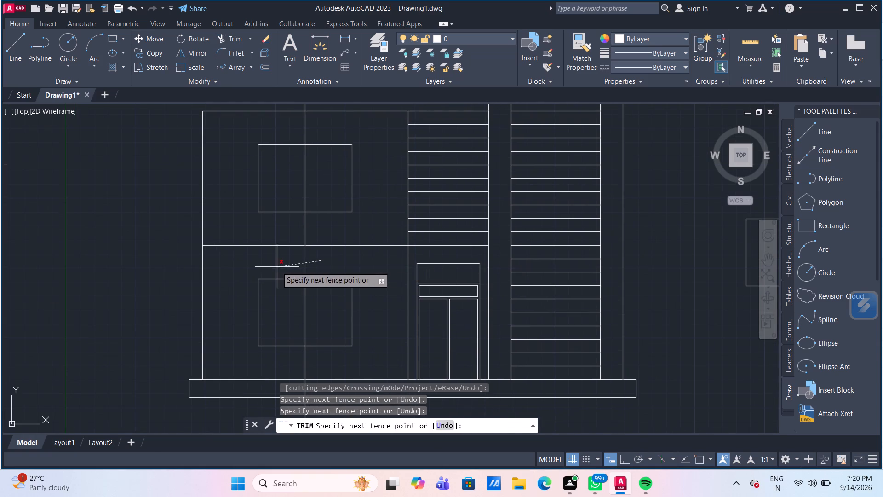
{"action": "left_click", "coordinate": [277, 267]}
{"action": "left_click_drag", "start_coordinate": [329, 364], "coordinate": [323, 364]}
{"action": "left_click", "coordinate": [286, 361]}
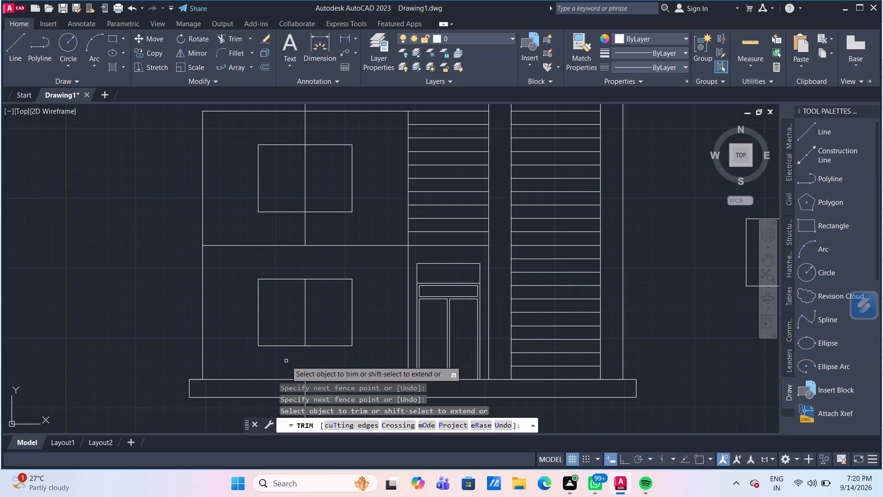
{"action": "left_click_drag", "start_coordinate": [332, 231], "coordinate": [315, 229]}
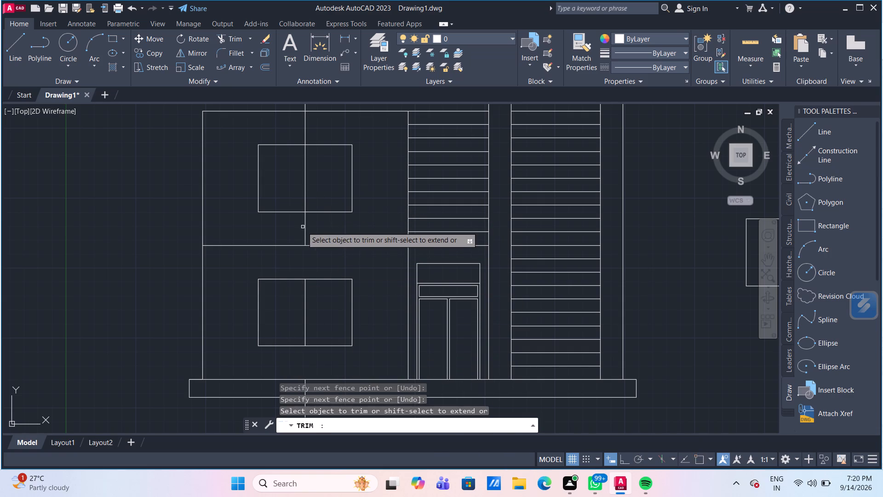
{"action": "left_click", "coordinate": [259, 234]}
{"action": "left_click", "coordinate": [329, 234]}
Trim the centreline above the upper window and the parts within and below the base slab, keeping it only inside the windows.
{"action": "scroll", "coordinate": [358, 151], "scroll_direction": "down", "scroll_amount": 1}
{"action": "middle_click_drag", "start_coordinate": [358, 151], "coordinate": [357, 170]}
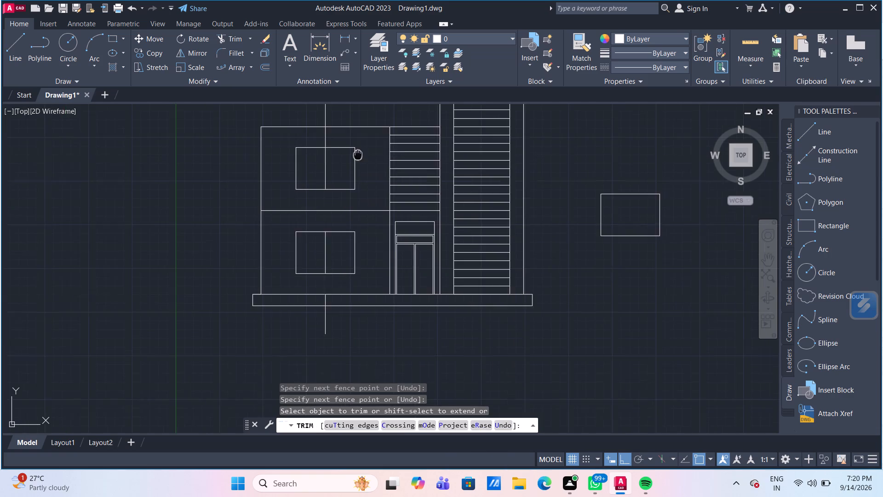
{"action": "middle_click_drag", "start_coordinate": [357, 170], "coordinate": [350, 201]}
{"action": "left_click", "coordinate": [319, 158]}
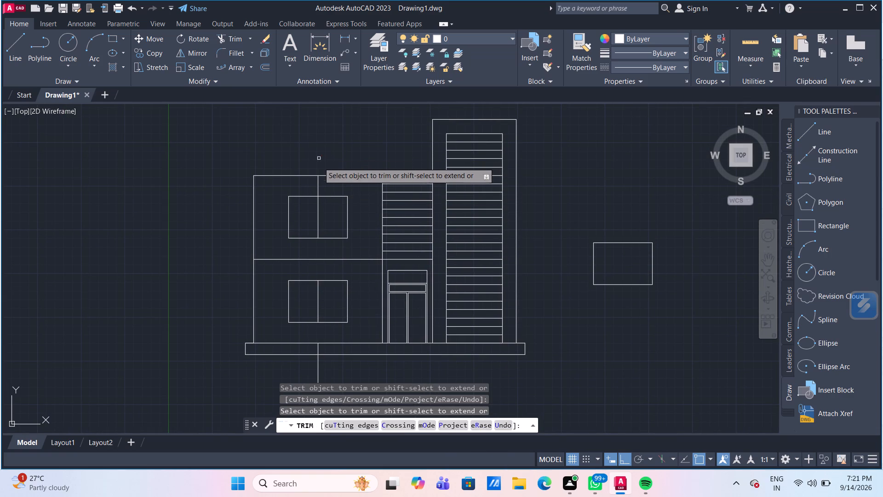
{"action": "left_click", "coordinate": [316, 189]}
{"action": "middle_click_drag", "start_coordinate": [316, 257], "coordinate": [303, 161]}
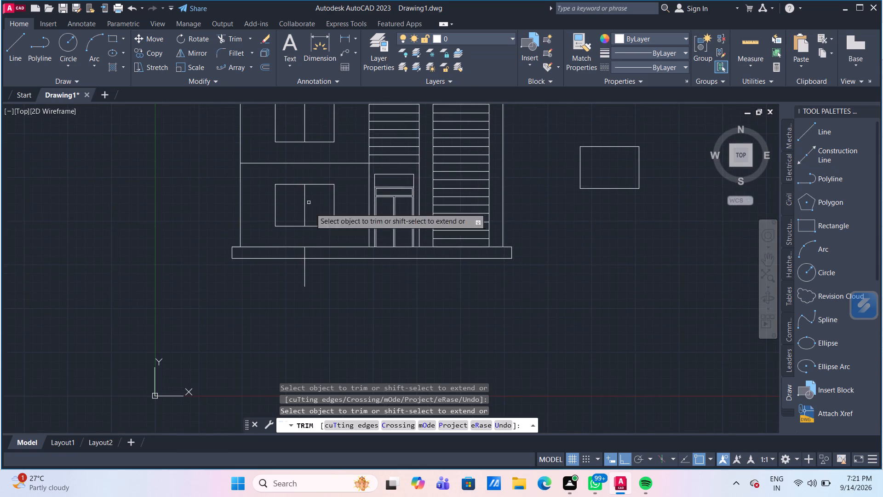
{"action": "scroll", "coordinate": [313, 225], "scroll_direction": "up", "scroll_amount": 1}
{"action": "left_click", "coordinate": [298, 270]}
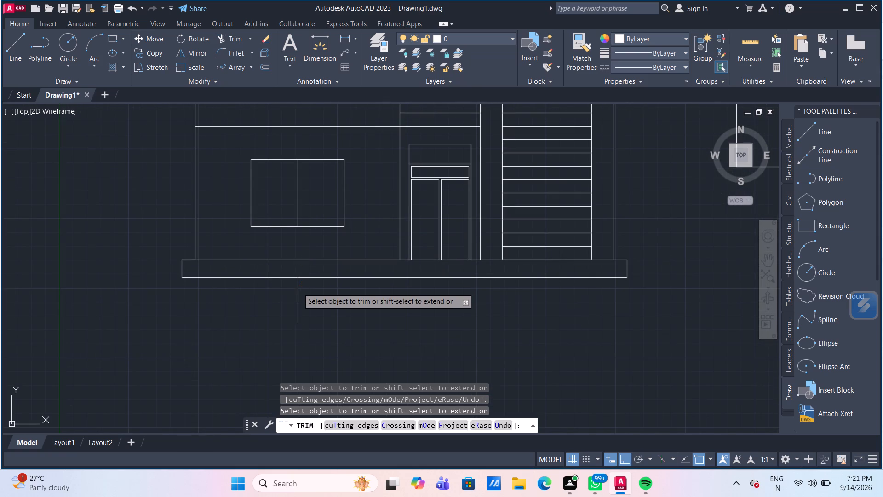
{"action": "left_click", "coordinate": [298, 288]}
{"action": "scroll", "coordinate": [318, 237], "scroll_direction": "down", "scroll_amount": 2}
{"action": "scroll", "coordinate": [508, 254], "scroll_direction": "up", "scroll_amount": 1}
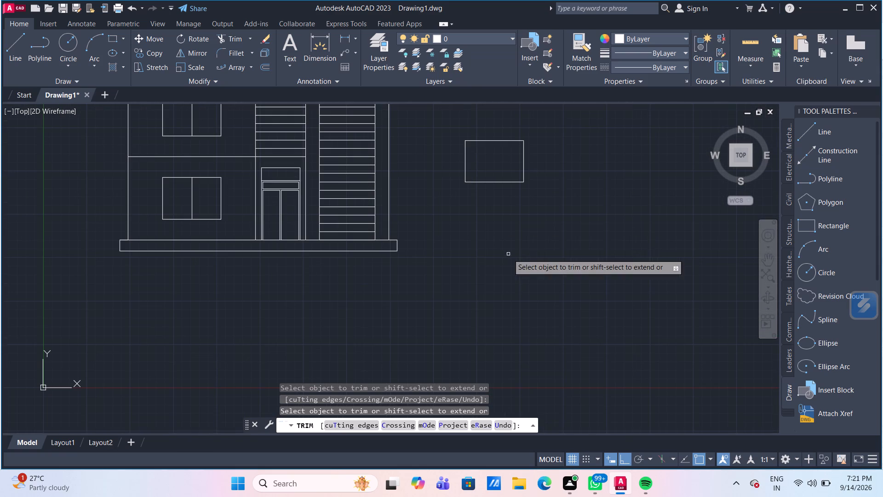
{"action": "key", "text": "Escape"}
Offset the outlines of the upper and lower windows in the wide bay inward by 25 mm.
{"action": "middle_click_drag", "start_coordinate": [268, 210], "coordinate": [316, 259]}
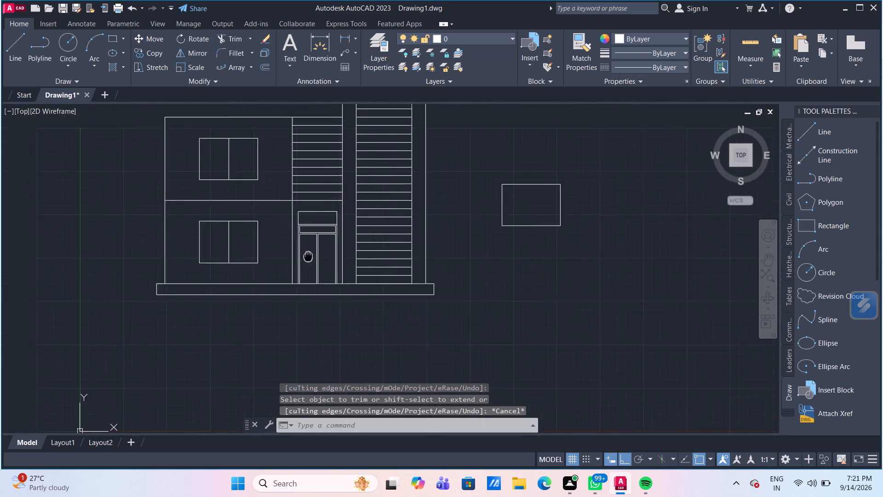
{"action": "middle_click_drag", "start_coordinate": [316, 259], "coordinate": [327, 260]}
{"action": "scroll", "coordinate": [268, 220], "scroll_direction": "up", "scroll_amount": 1}
{"action": "middle_click_drag", "start_coordinate": [268, 220], "coordinate": [281, 259]}
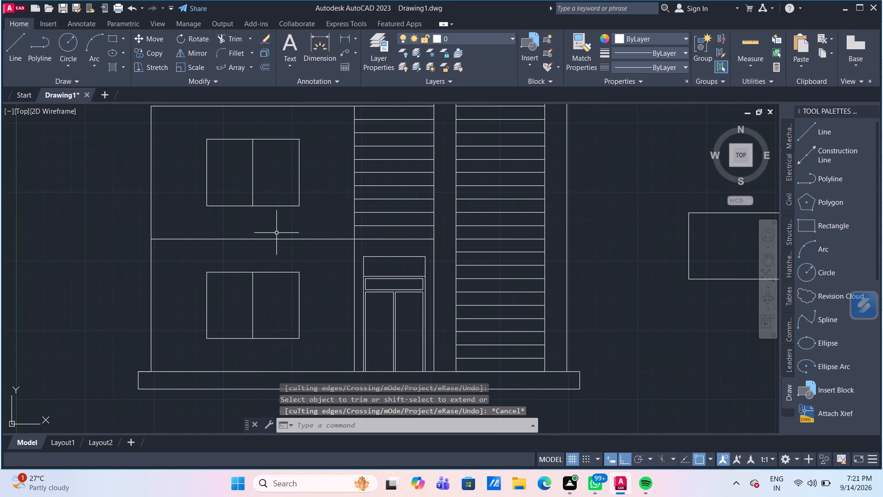
{"action": "type", "text": "OF"}
{"action": "key", "text": "Return"}
{"action": "type", "text": "25"}
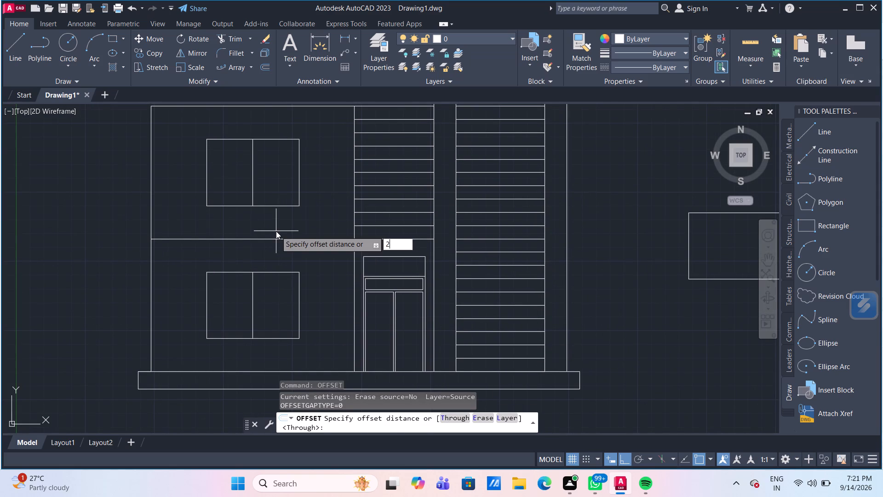
{"action": "key", "text": "Return"}
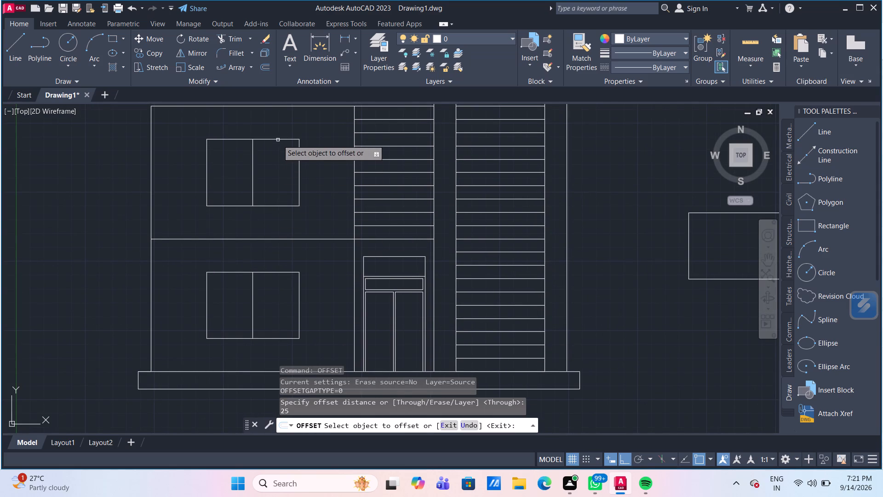
{"action": "left_click", "coordinate": [278, 140]}
{"action": "left_click", "coordinate": [281, 150]}
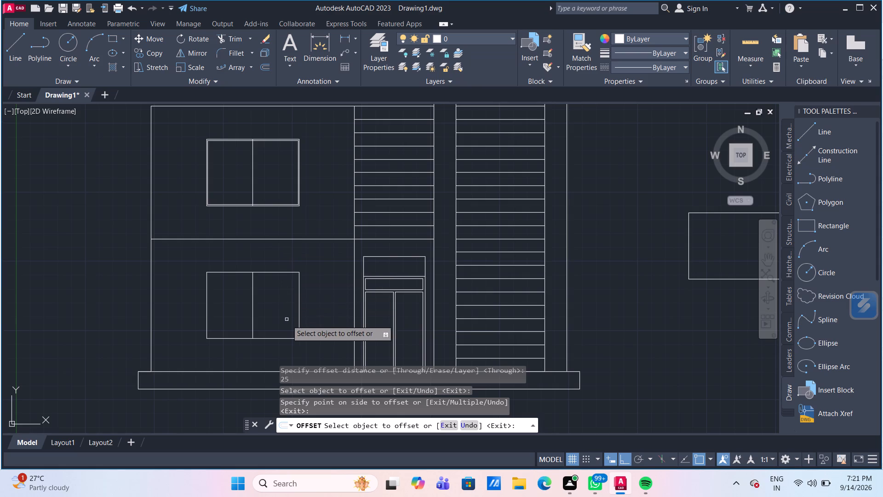
{"action": "left_click_drag", "start_coordinate": [292, 339], "coordinate": [292, 334]}
{"action": "left_click", "coordinate": [291, 325]}
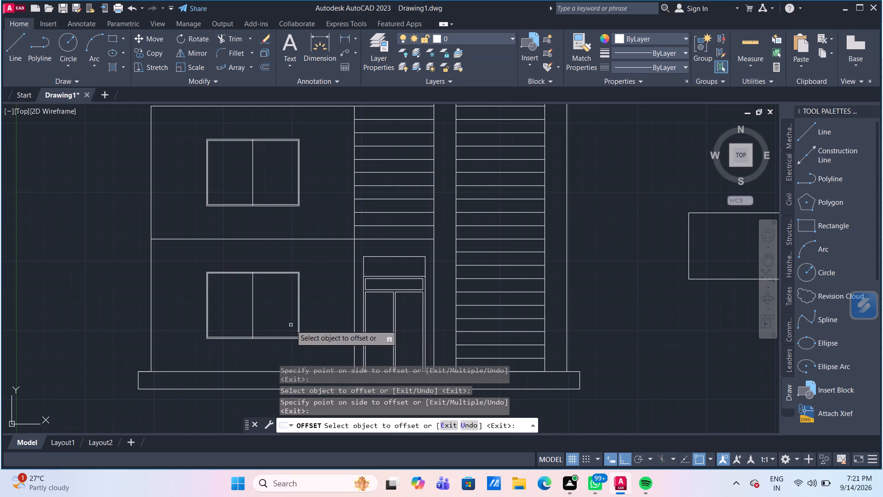
{"action": "key", "text": "Escape"}
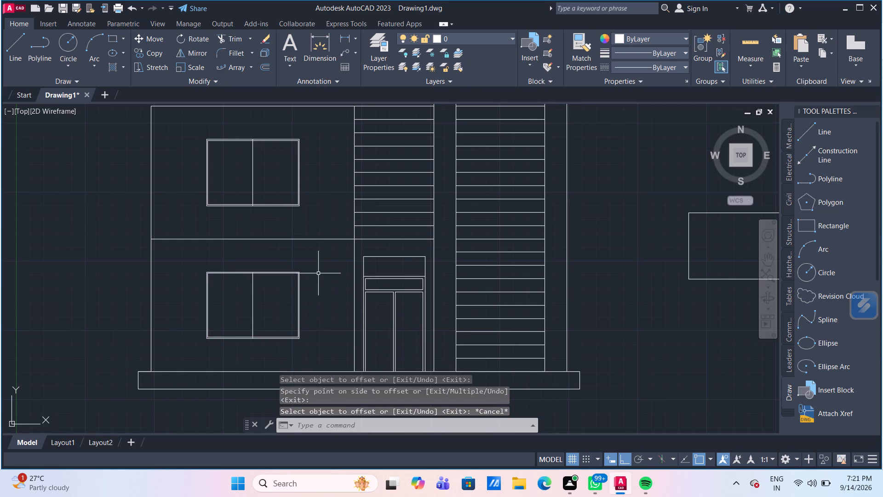
{"action": "middle_click_drag", "start_coordinate": [317, 277], "coordinate": [298, 248]}
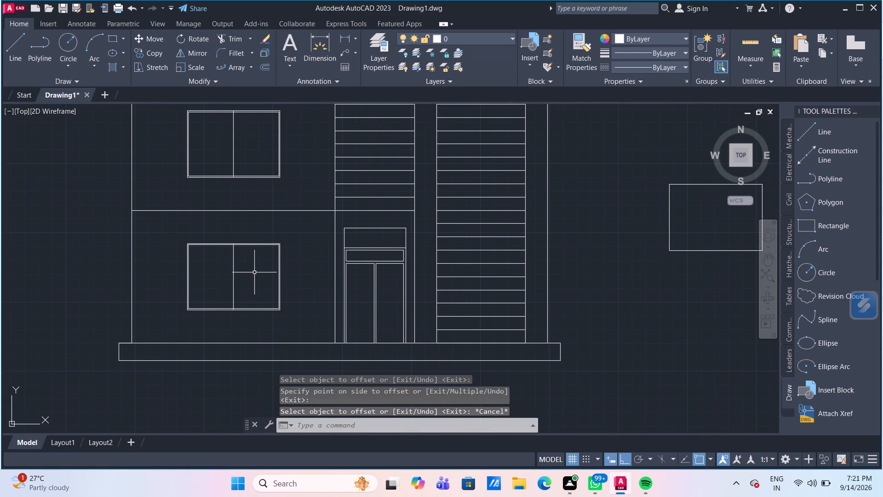
Measure the width and height of one pane in the wide bay's upper window.
{"action": "middle_click_drag", "start_coordinate": [265, 171], "coordinate": [265, 181]}
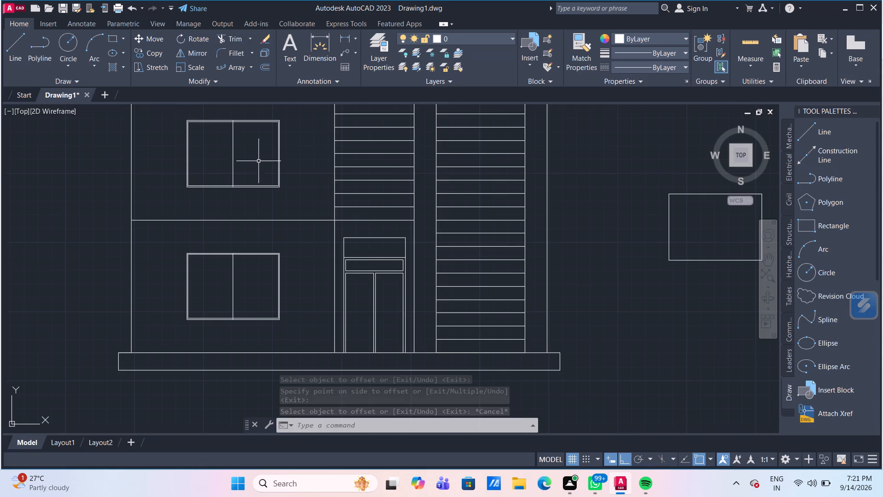
{"action": "scroll", "coordinate": [258, 156], "scroll_direction": "up", "scroll_amount": 2}
{"action": "middle_click_drag", "start_coordinate": [258, 156], "coordinate": [245, 236]}
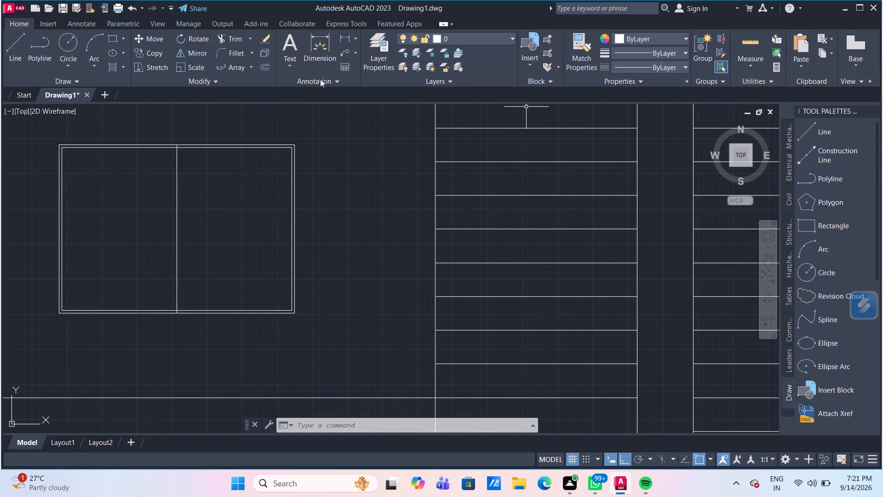
{"action": "left_click", "coordinate": [745, 40]}
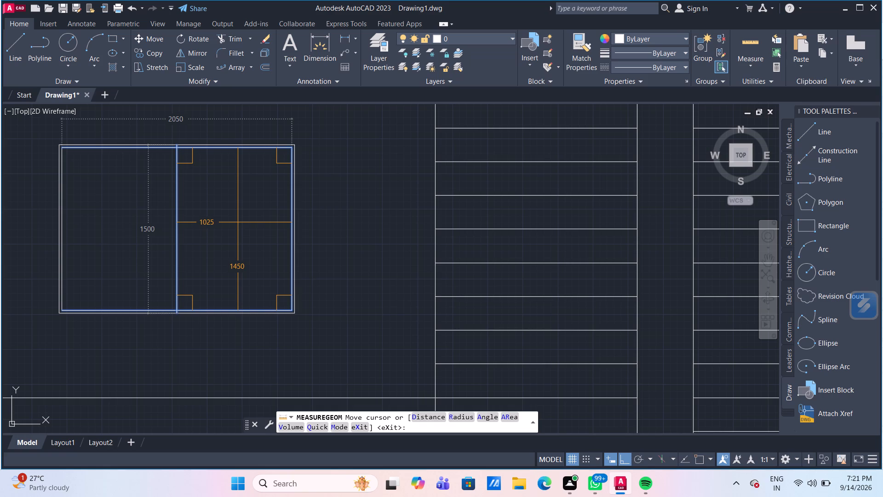
{"action": "key", "text": "Escape"}
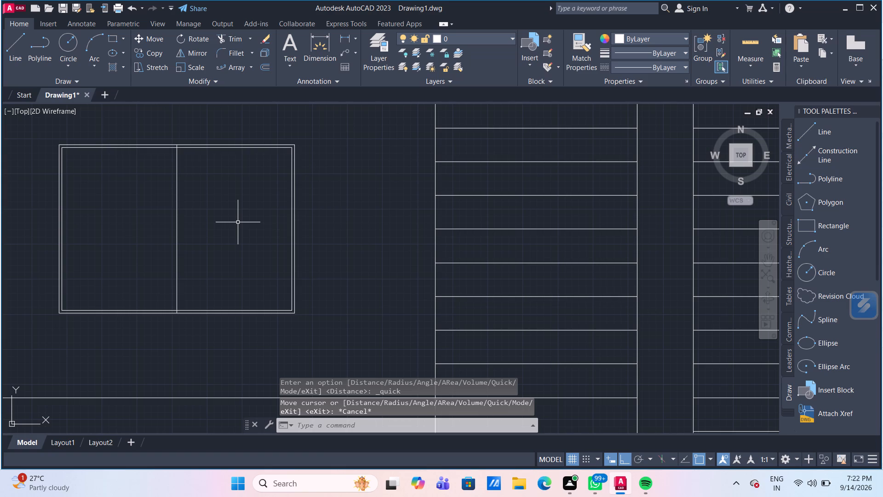
Draw a horizontal line about 2050 mm long through the midpoint of the upper window's centreline, spanning between the inner frame's sides.
{"action": "scroll", "coordinate": [208, 219], "scroll_direction": "down", "scroll_amount": 1}
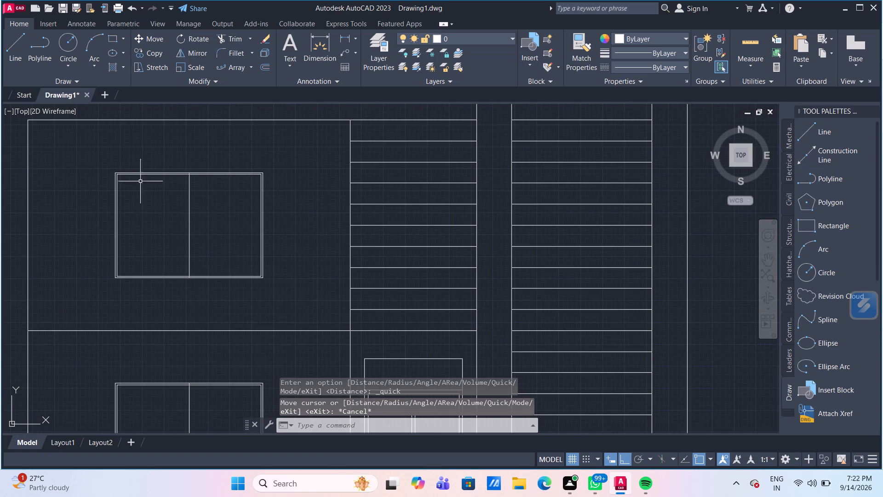
{"action": "left_click", "coordinate": [10, 45]}
{"action": "scroll", "coordinate": [184, 224], "scroll_direction": "up", "scroll_amount": 2}
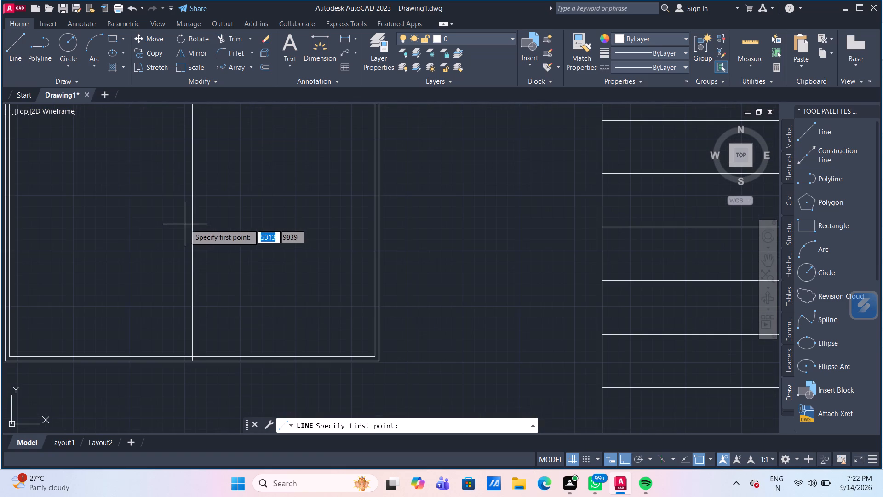
{"action": "left_click", "coordinate": [192, 226]}
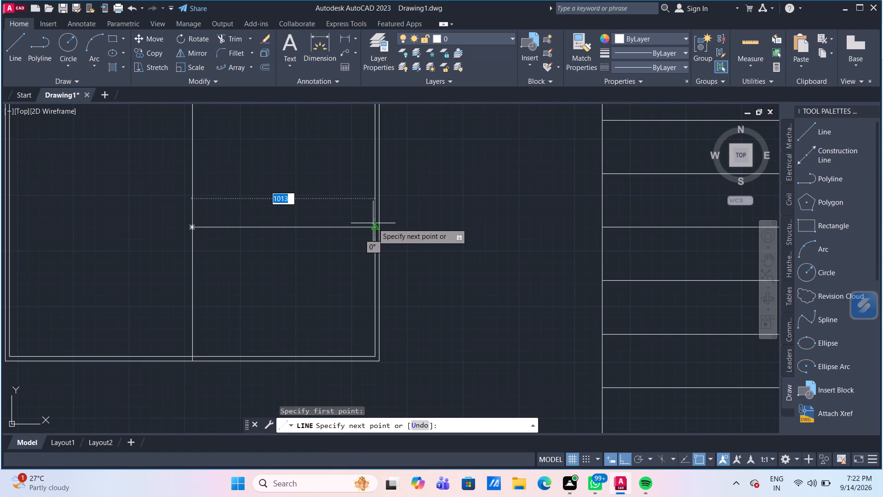
{"action": "left_click", "coordinate": [376, 225]}
{"action": "scroll", "coordinate": [120, 231], "scroll_direction": "down", "scroll_amount": 1}
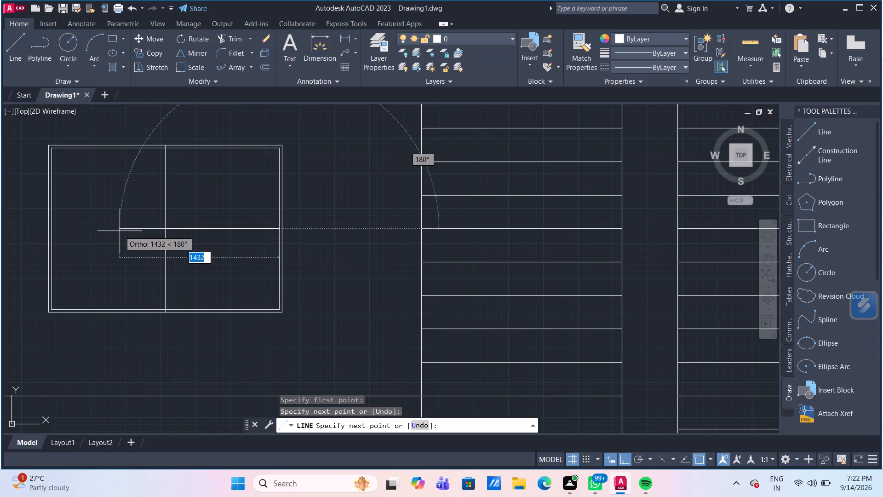
{"action": "middle_click", "coordinate": [120, 231]}
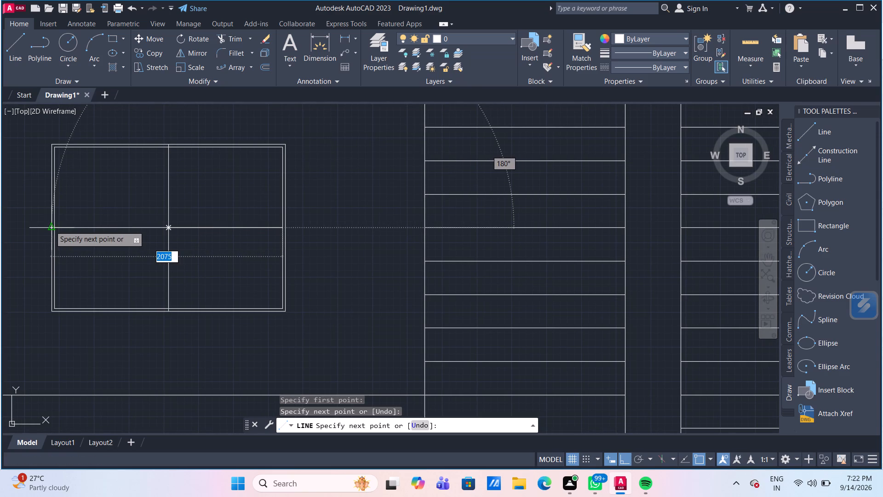
{"action": "scroll", "coordinate": [53, 226], "scroll_direction": "up", "scroll_amount": 2}
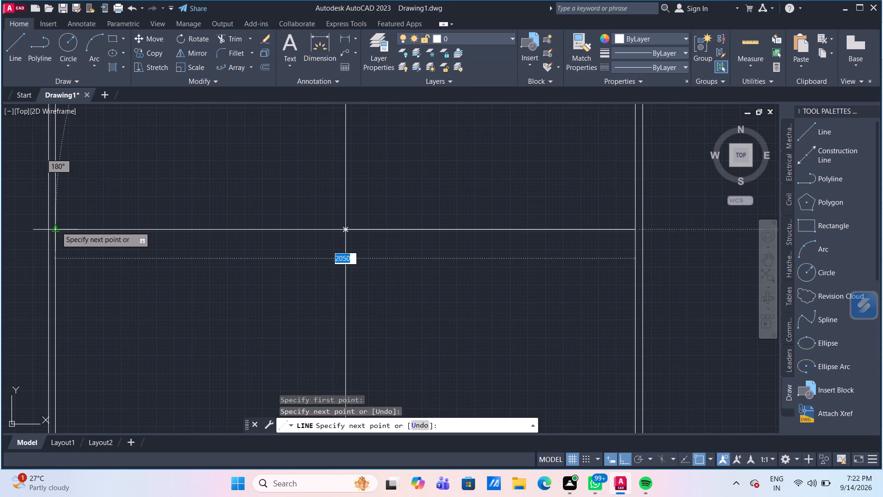
{"action": "left_click", "coordinate": [56, 226]}
{"action": "key", "text": "Escape"}
{"action": "scroll", "coordinate": [159, 271], "scroll_direction": "down", "scroll_amount": 2}
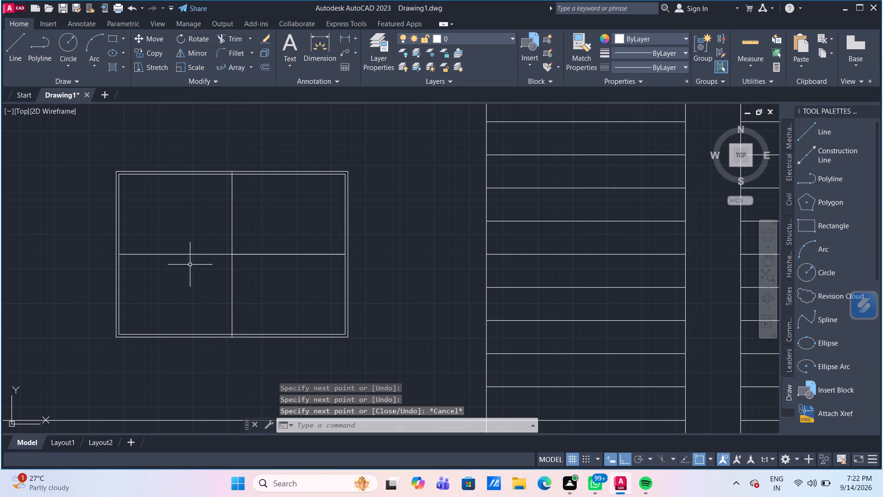
Offset the upper window's vertical centreline by 512.5 mm to both sides, dividing each half into two panes.
{"action": "middle_click_drag", "start_coordinate": [256, 236], "coordinate": [252, 263]}
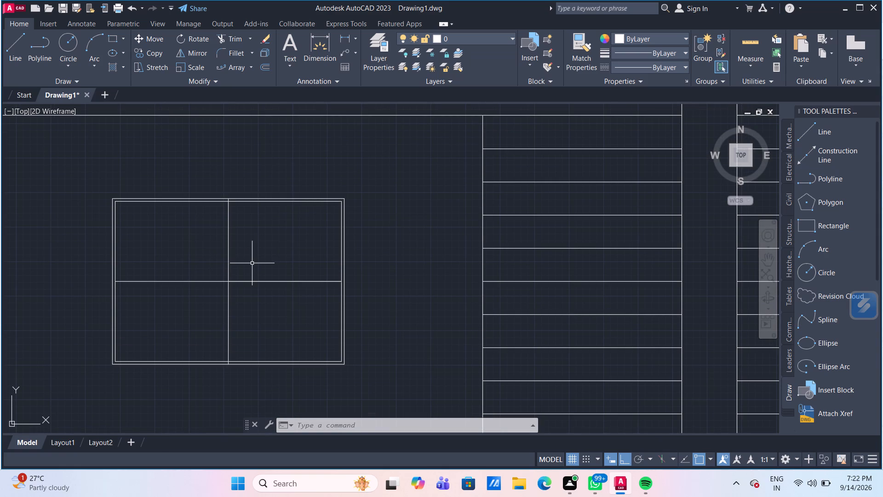
{"action": "key", "text": "o"}
{"action": "key", "text": "Return"}
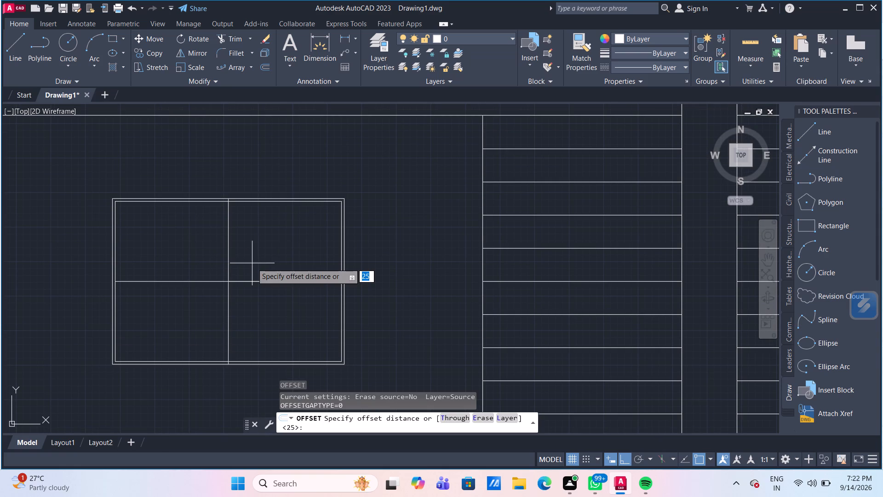
{"action": "type", "text": "512."}
{"action": "key", "text": "5"}
{"action": "key", "text": "Return"}
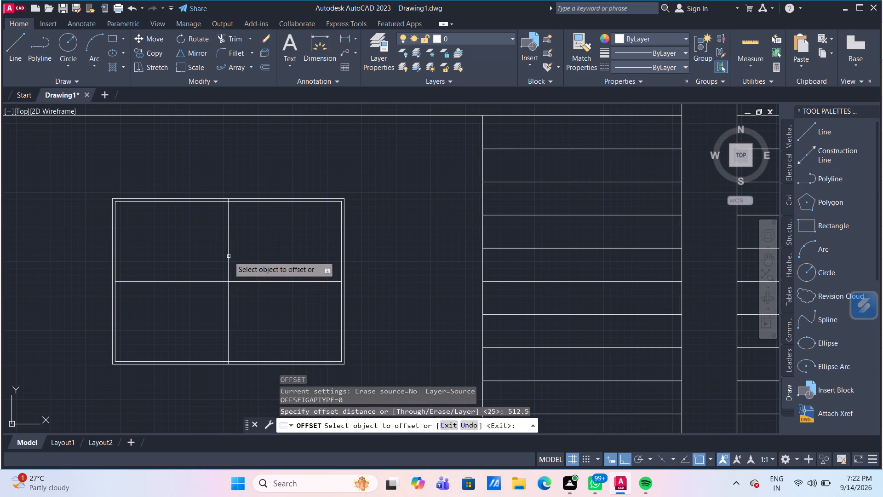
{"action": "left_click", "coordinate": [229, 256]}
{"action": "left_click", "coordinate": [262, 259]}
{"action": "left_click", "coordinate": [227, 261]}
{"action": "left_click", "coordinate": [196, 256]}
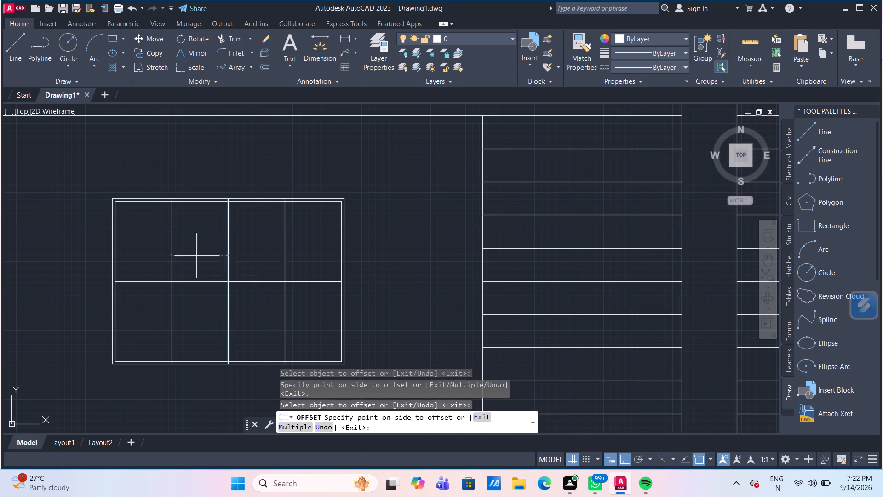
{"action": "scroll", "coordinate": [198, 260], "scroll_direction": "down", "scroll_amount": 3}
{"action": "middle_click_drag", "start_coordinate": [215, 286], "coordinate": [217, 272]}
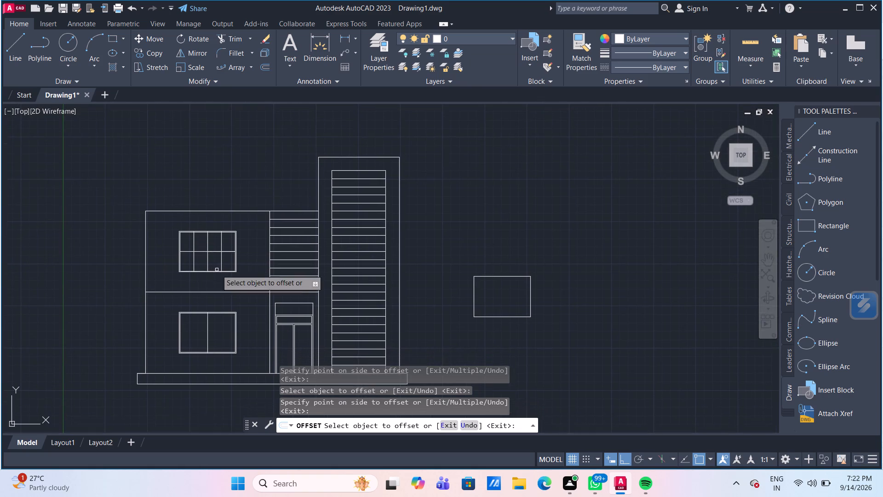
{"action": "scroll", "coordinate": [220, 250], "scroll_direction": "up", "scroll_amount": 2}
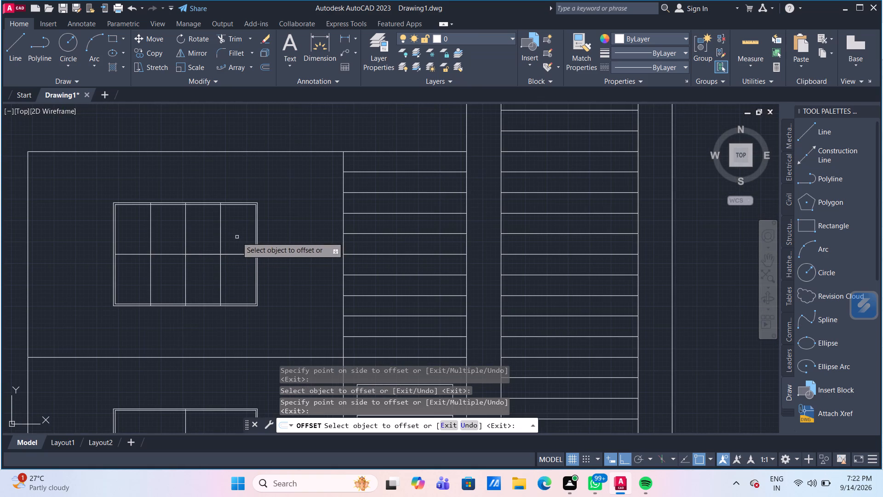
{"action": "middle_click_drag", "start_coordinate": [237, 237], "coordinate": [243, 176]}
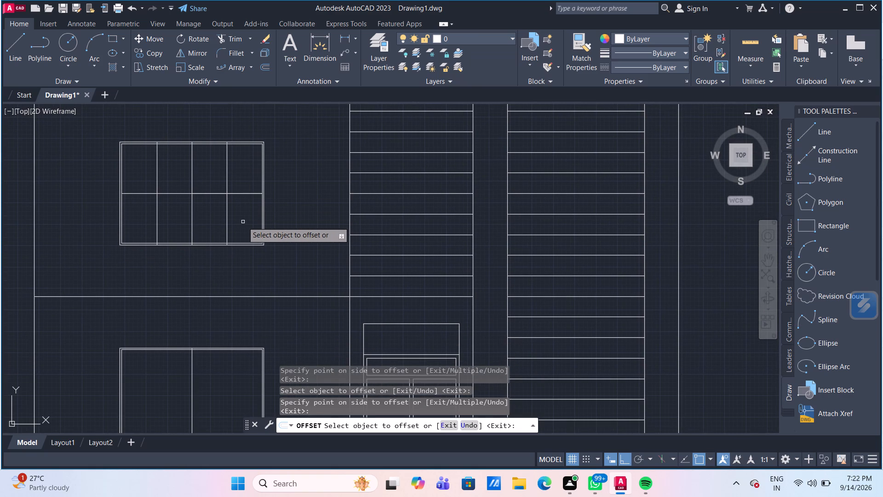
{"action": "middle_click_drag", "start_coordinate": [243, 222], "coordinate": [243, 204]}
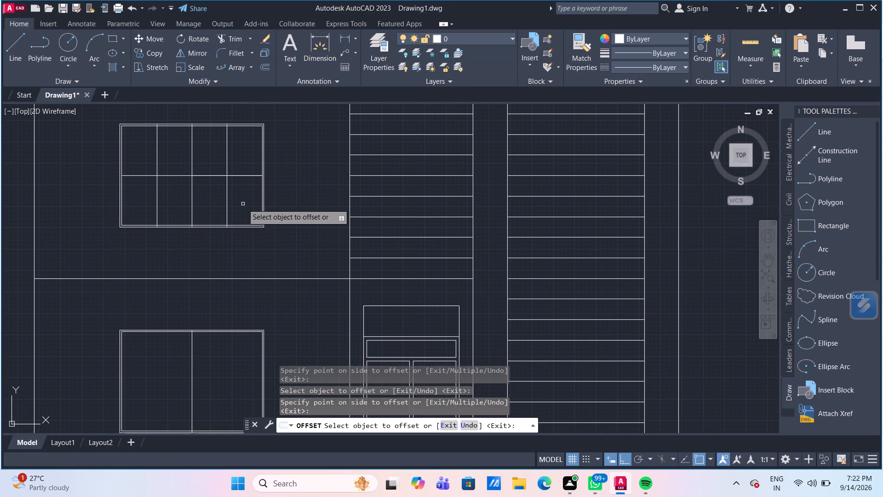
{"action": "key", "text": "Escape"}
Copy the upper window's three vertical dividers and horizontal divider to the lower window, from the centre crossing to the lower centreline's midpoint.
{"action": "scroll", "coordinate": [232, 170], "scroll_direction": "up", "scroll_amount": 1}
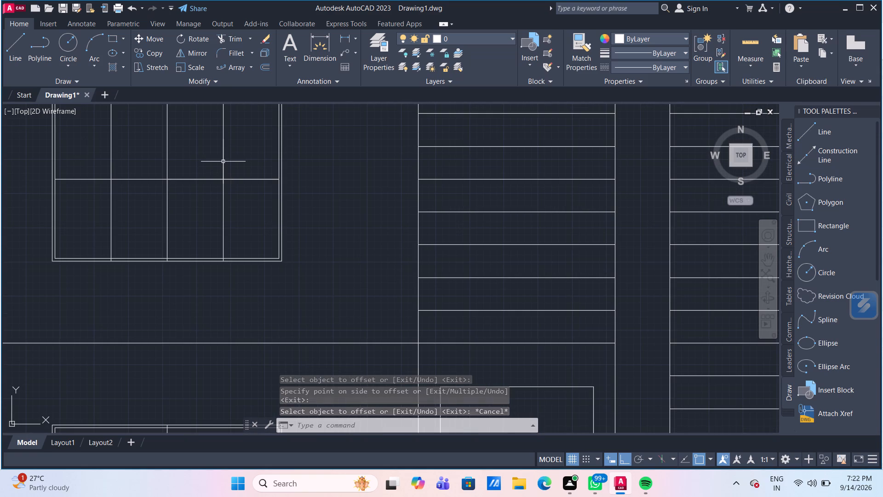
{"action": "left_click", "coordinate": [223, 162]}
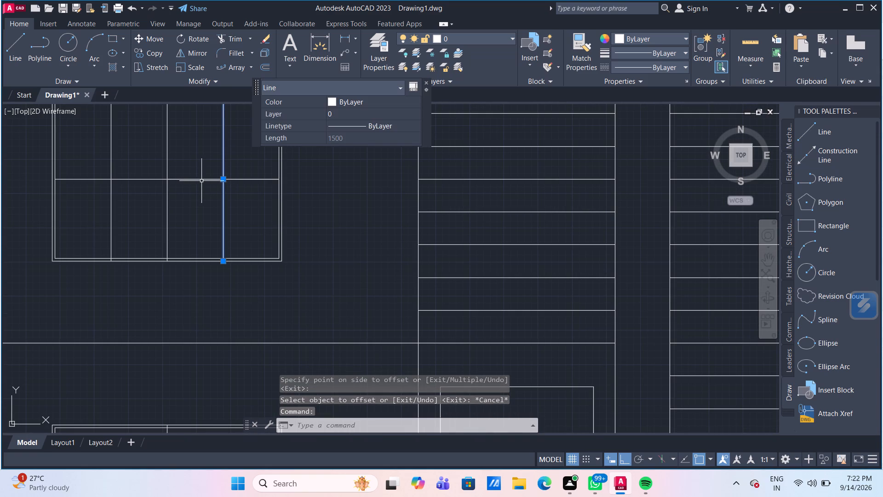
{"action": "left_click", "coordinate": [201, 180]}
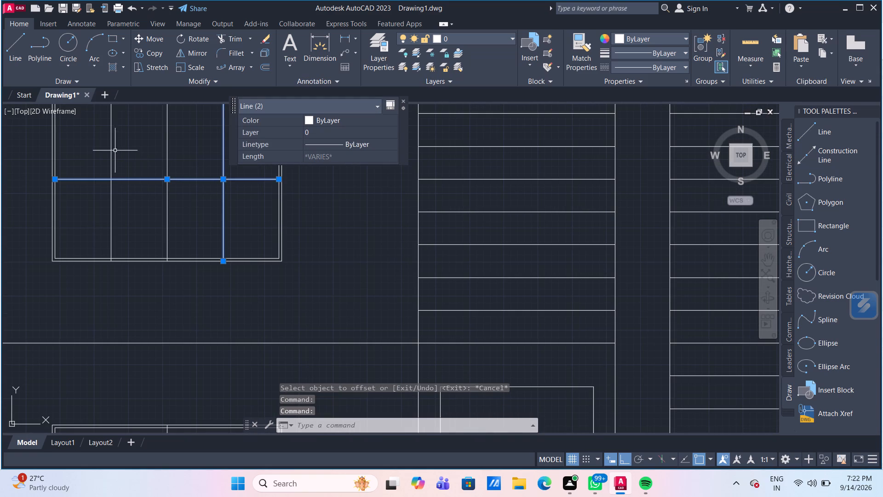
{"action": "left_click", "coordinate": [109, 147]}
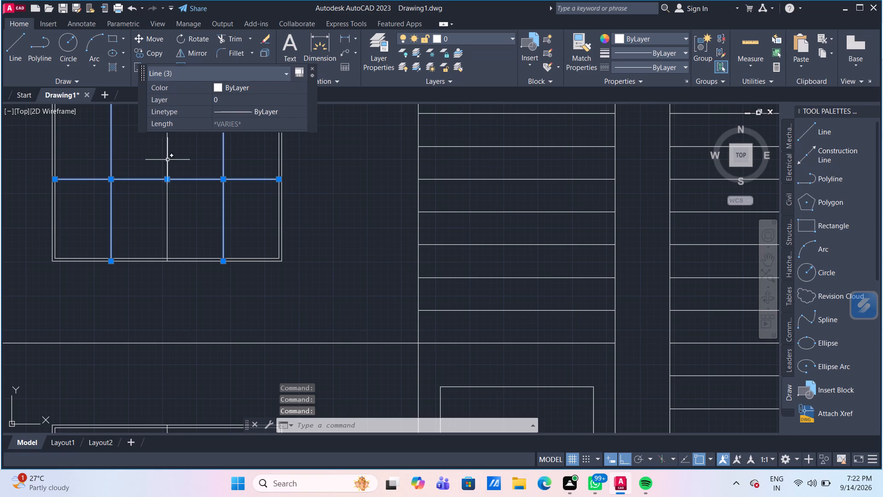
{"action": "left_click", "coordinate": [167, 160]}
{"action": "type", "text": "CO"}
{"action": "key", "text": "Return"}
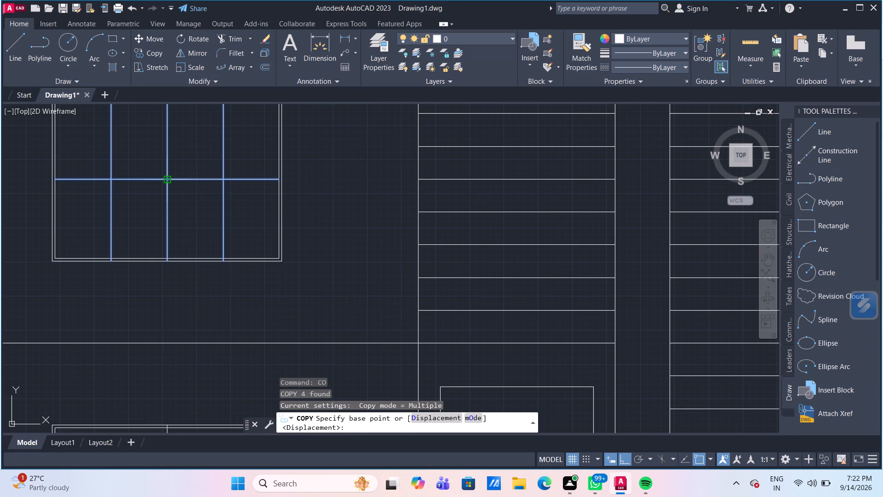
{"action": "left_click", "coordinate": [169, 180]}
{"action": "scroll", "coordinate": [160, 281], "scroll_direction": "down", "scroll_amount": 1}
{"action": "middle_click_drag", "start_coordinate": [160, 281], "coordinate": [180, 137]}
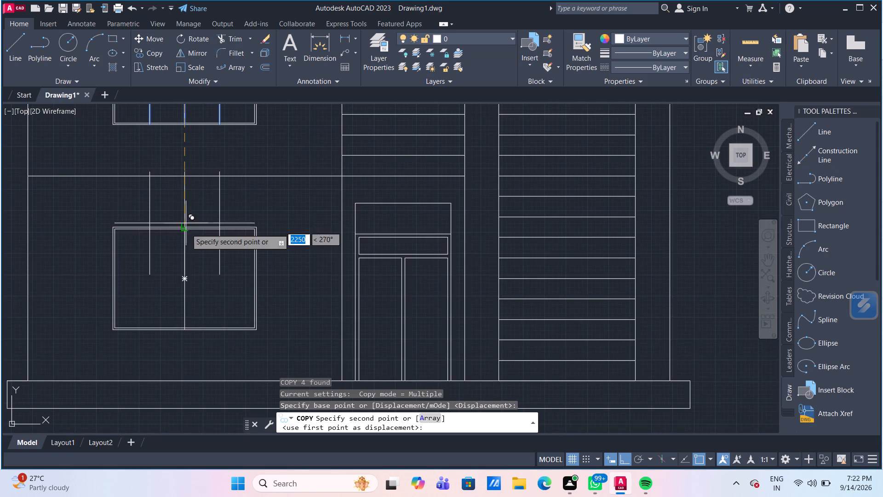
{"action": "scroll", "coordinate": [187, 260], "scroll_direction": "up", "scroll_amount": 1}
{"action": "left_click", "coordinate": [182, 289]}
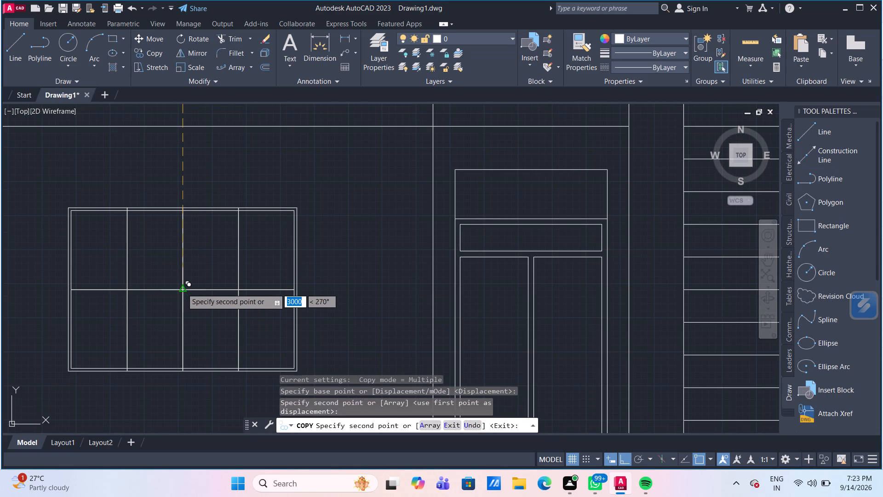
{"action": "key", "text": "Escape"}
Draw a 300 mm line at 45° from the crossing of the lower window's rightmost vertical divider and horizontal divider, with Ortho off.
{"action": "scroll", "coordinate": [260, 252], "scroll_direction": "down", "scroll_amount": 1}
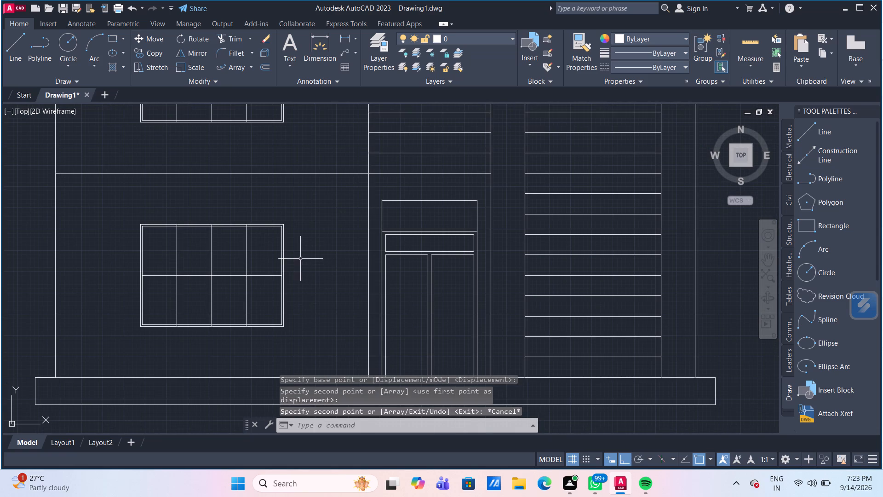
{"action": "scroll", "coordinate": [291, 273], "scroll_direction": "up", "scroll_amount": 1}
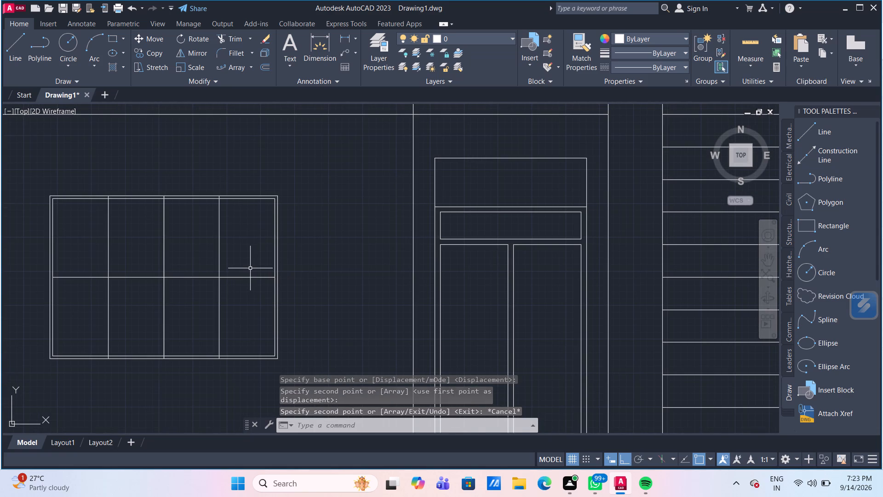
{"action": "left_click", "coordinate": [9, 57]}
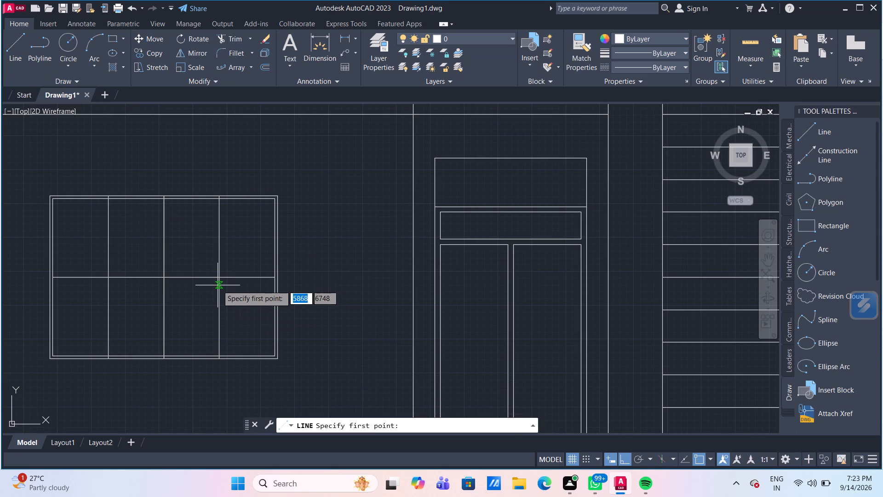
{"action": "left_click", "coordinate": [218, 277]}
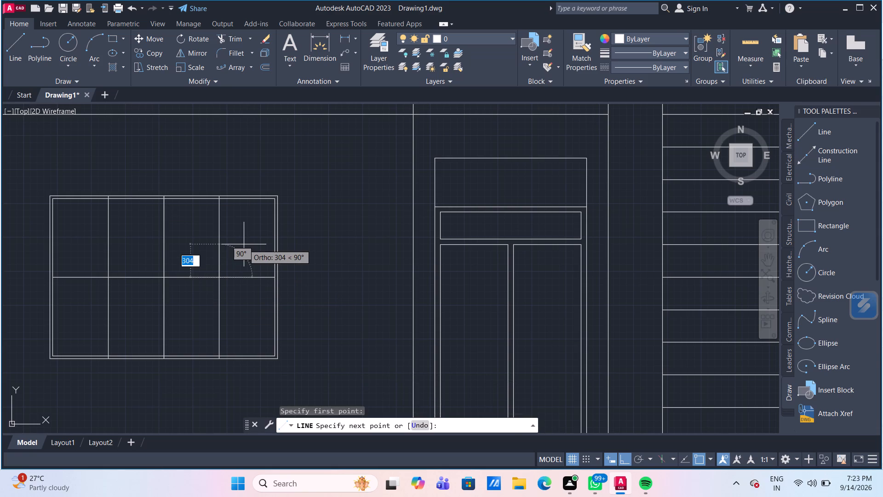
{"action": "key", "text": "F8"}
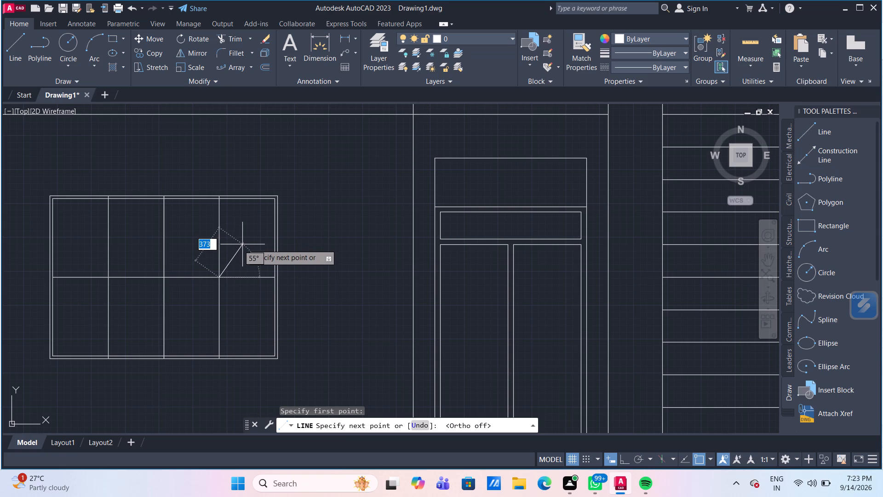
{"action": "type", "text": "300"}
{"action": "key", "text": "shift+less"}
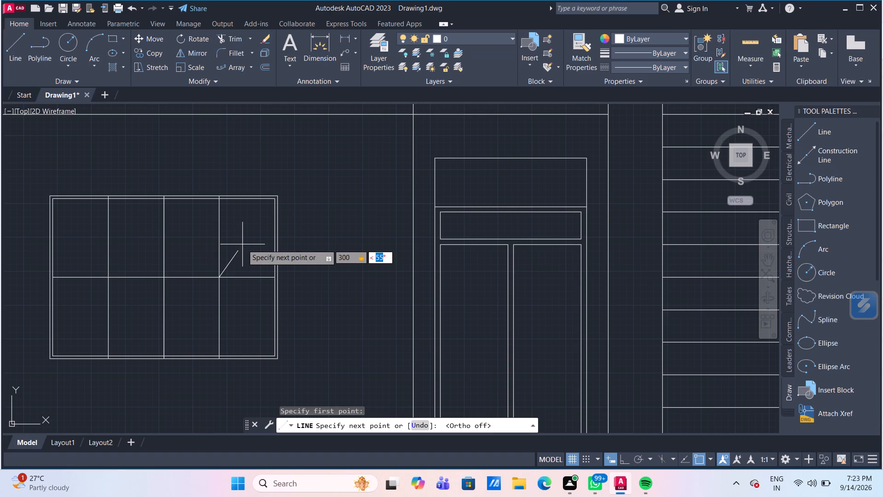
{"action": "type", "text": "45"}
{"action": "key", "text": "Return"}
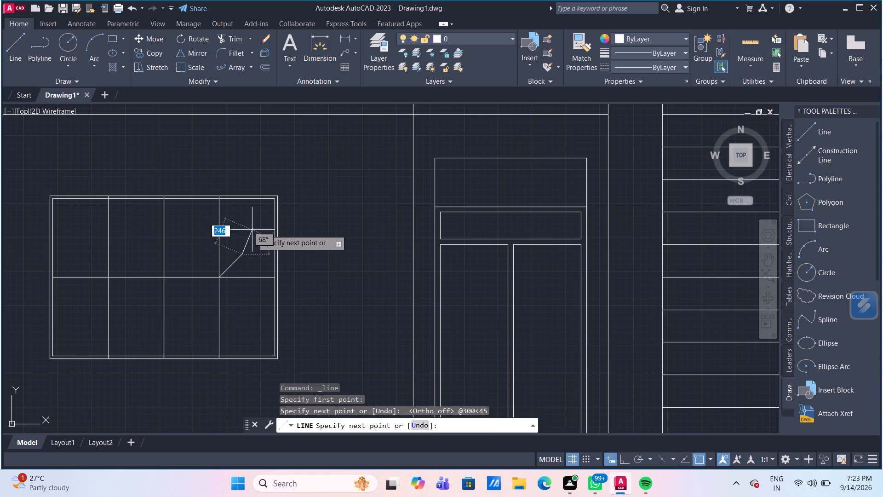
{"action": "key", "text": "Escape"}
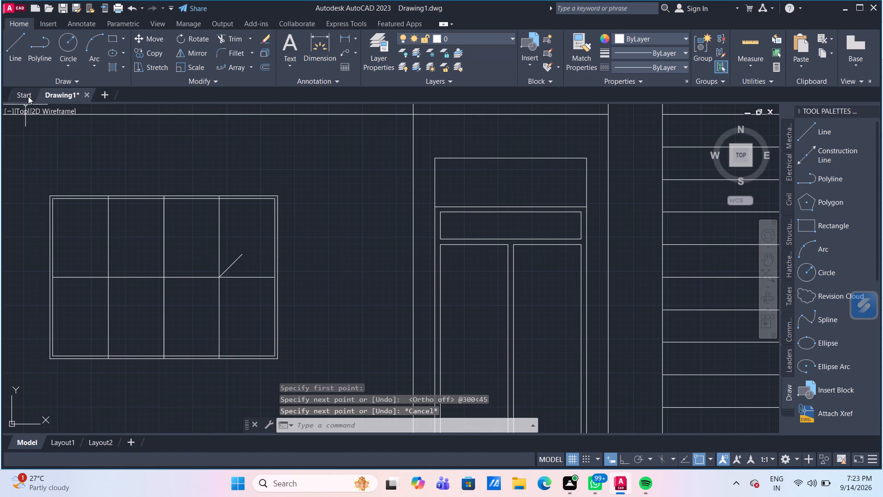
Draw a second 300 mm line from the same divider crossing at 225°, extending the diagonal into the opposite pane.
{"action": "left_click", "coordinate": [21, 50]}
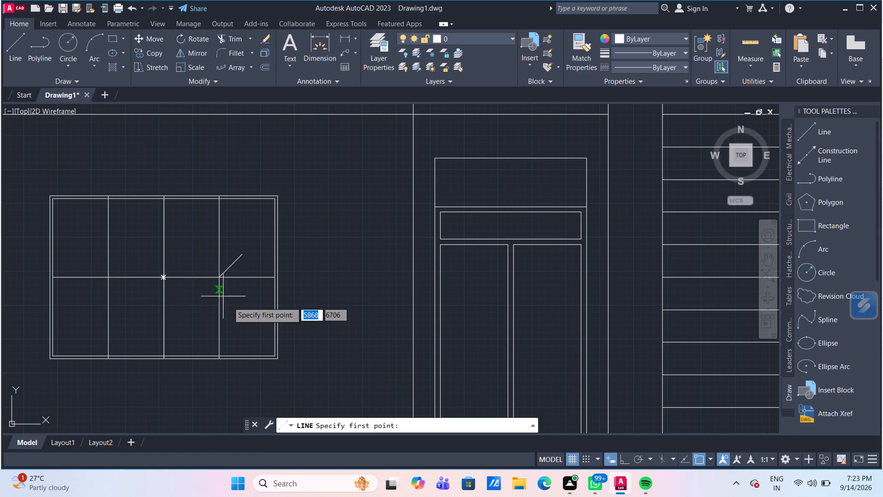
{"action": "left_click", "coordinate": [220, 277]}
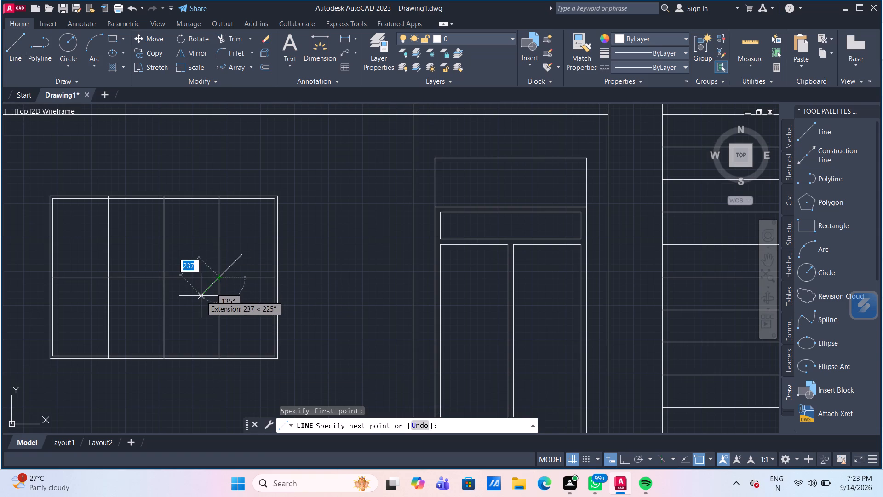
{"action": "type", "text": "300"}
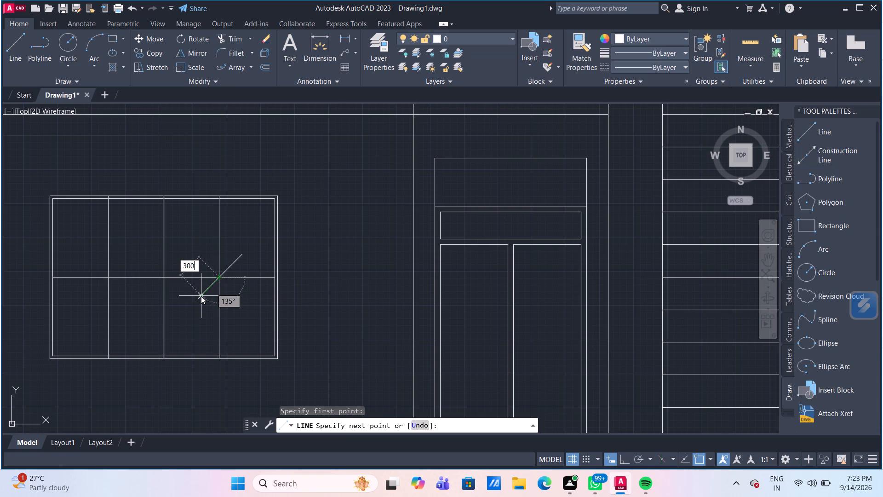
{"action": "type", "text": "135"}
{"action": "key", "text": "BackSpace"}
{"action": "key", "text": "BackSpace"}
{"action": "key", "text": "BackSpace"}
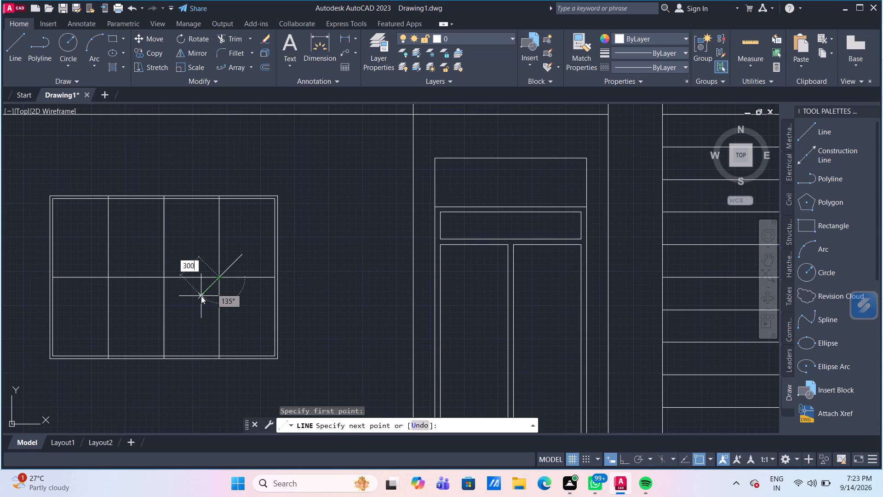
{"action": "key", "text": "shift+less"}
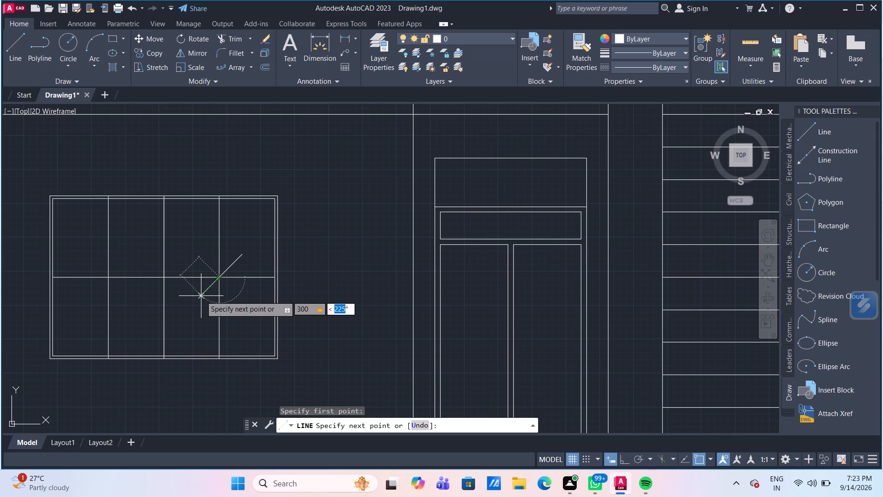
{"action": "type", "text": "225"}
{"action": "key", "text": "Return"}
{"action": "key", "text": "Escape"}
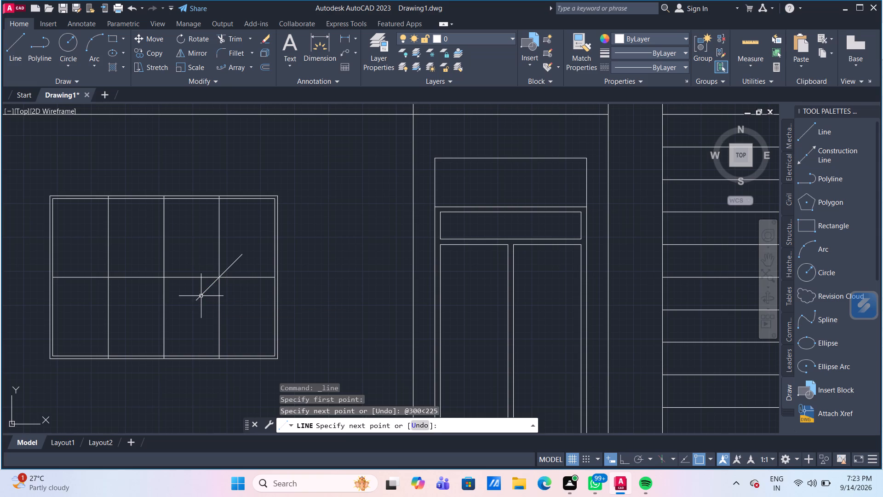
Offset the upper diagonal segment 50 mm to its lower-right side, and offset that copy through a free point farther out.
{"action": "scroll", "coordinate": [235, 301], "scroll_direction": "up", "scroll_amount": 1}
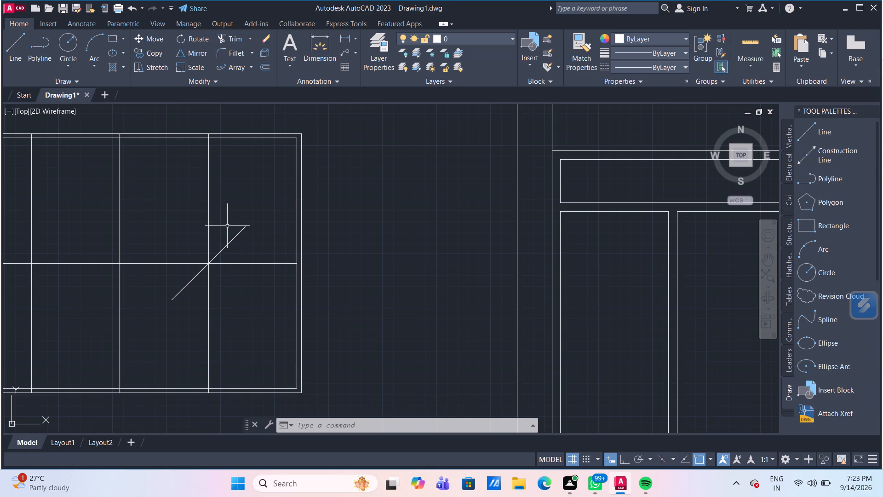
{"action": "key", "text": "o"}
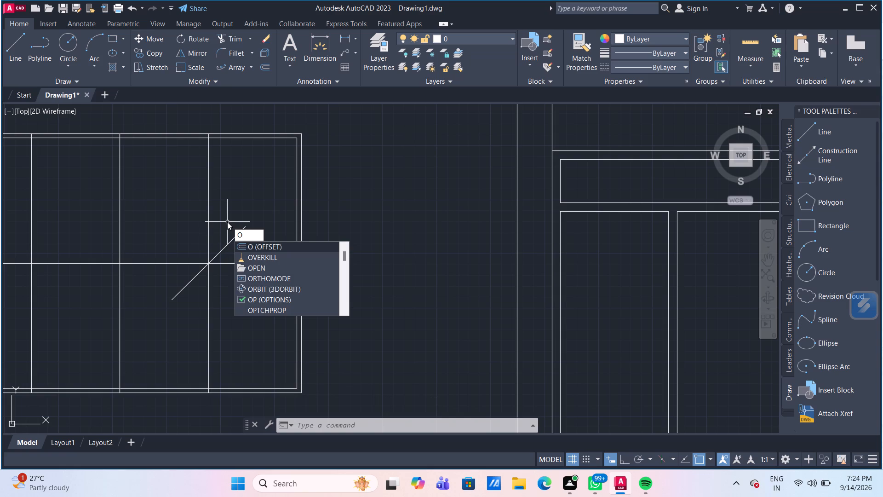
{"action": "key", "text": "Return"}
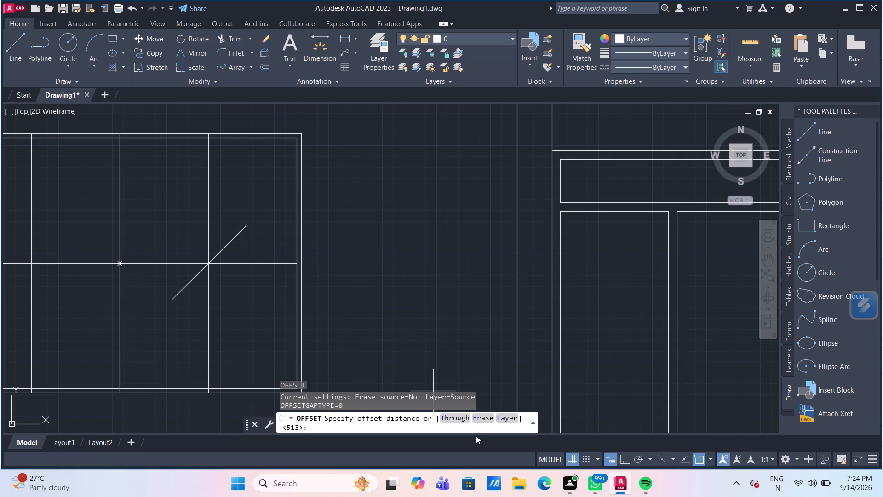
{"action": "left_click", "coordinate": [456, 416]}
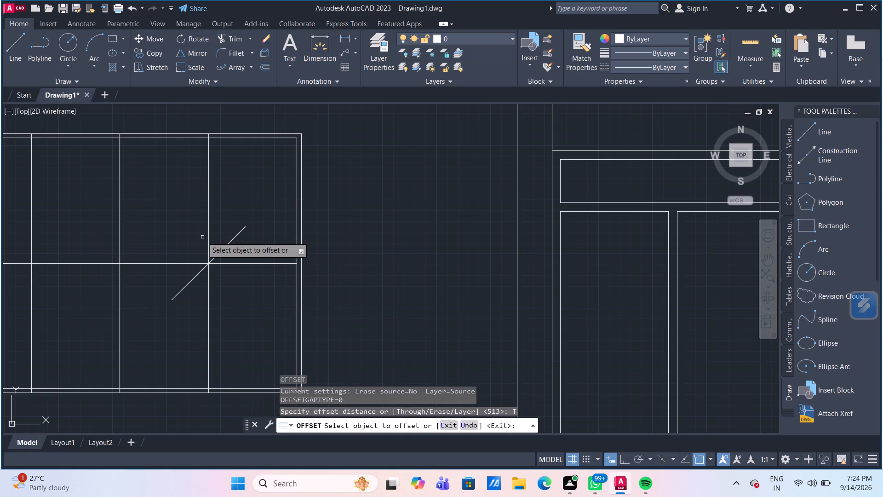
{"action": "left_click", "coordinate": [229, 243]}
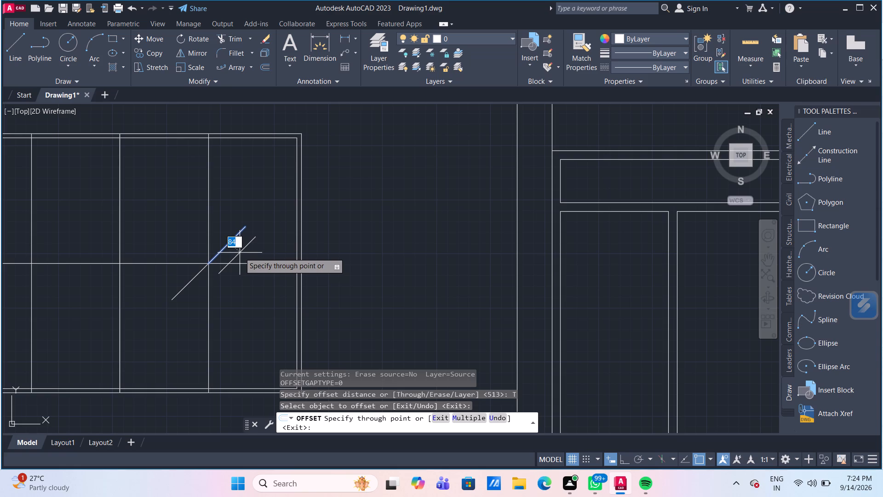
{"action": "type", "text": "50"}
{"action": "key", "text": "Return"}
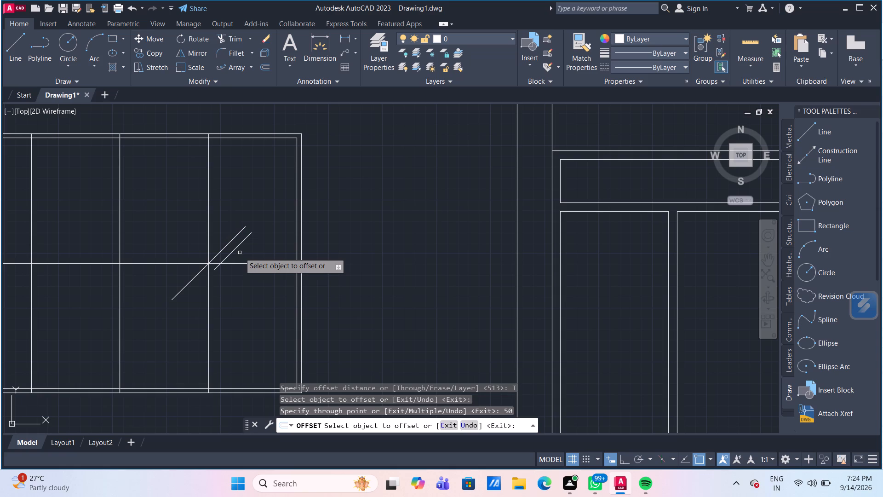
{"action": "left_click", "coordinate": [232, 252]}
{"action": "left_click", "coordinate": [247, 263]}
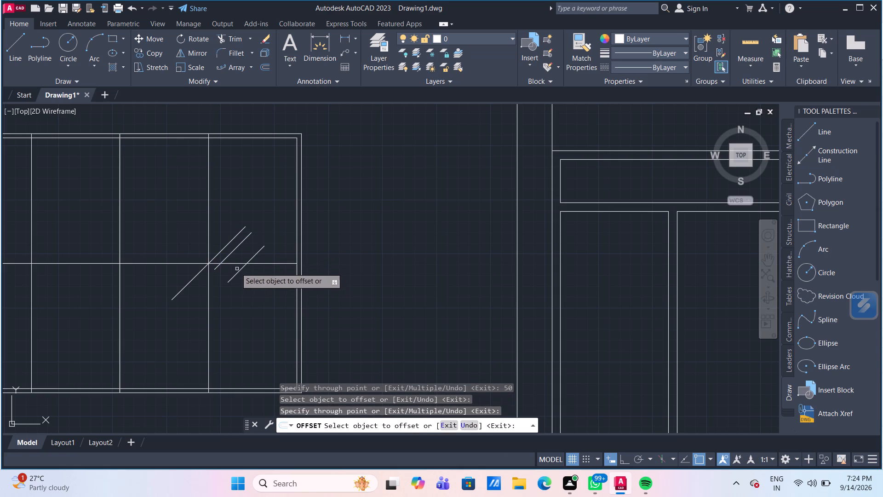
Offset both the upper and lower diagonal segments by 100 mm to each side, forming parallel lines across the divider crossing.
{"action": "left_click", "coordinate": [224, 247]}
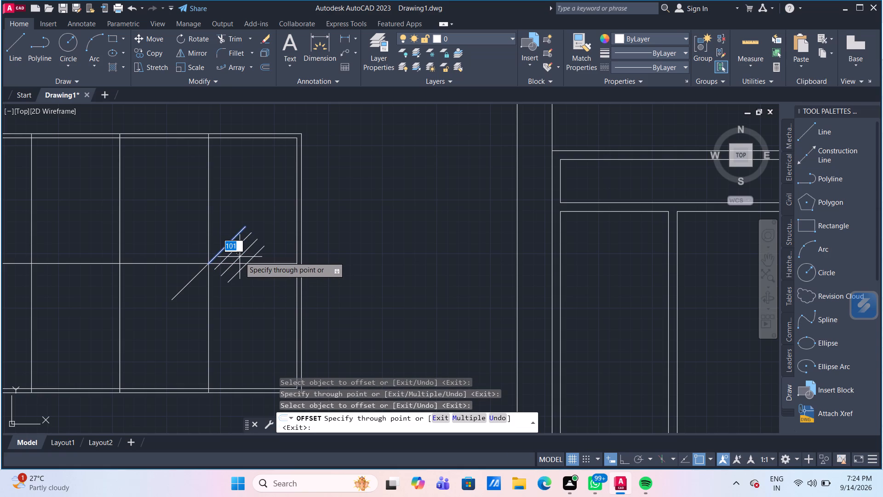
{"action": "type", "text": "100"}
{"action": "key", "text": "Return"}
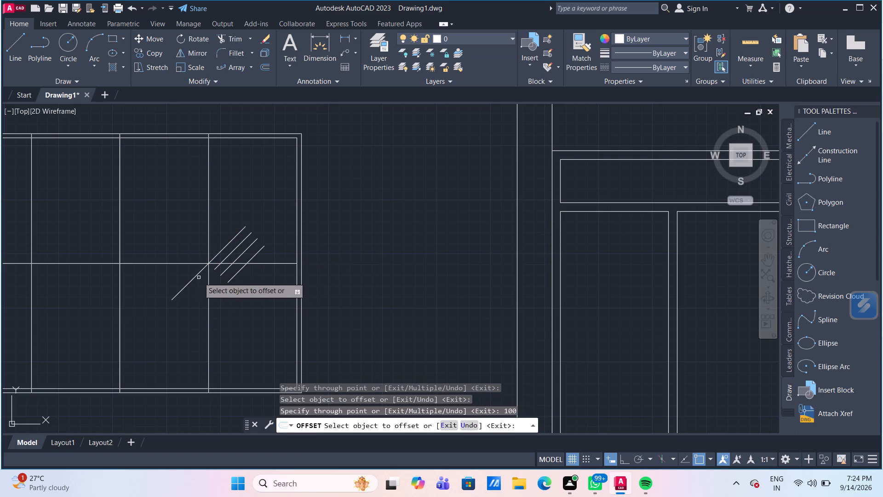
{"action": "left_click", "coordinate": [196, 277]}
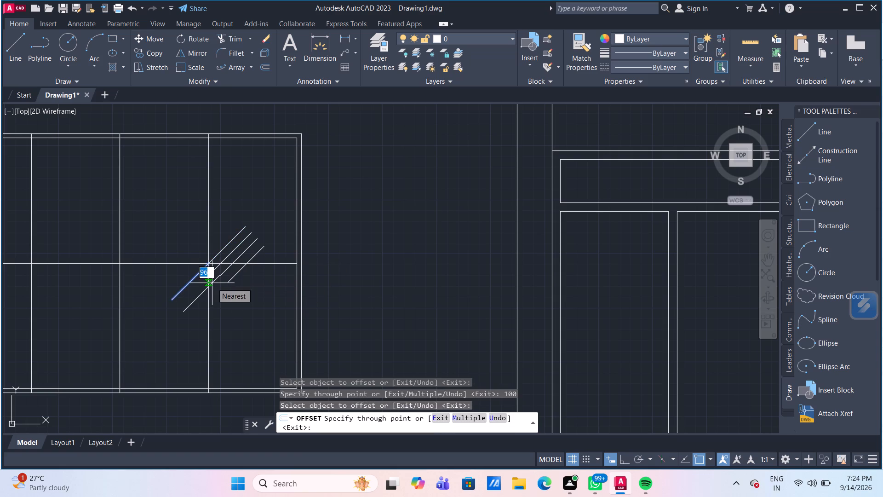
{"action": "type", "text": "100"}
{"action": "key", "text": "Return"}
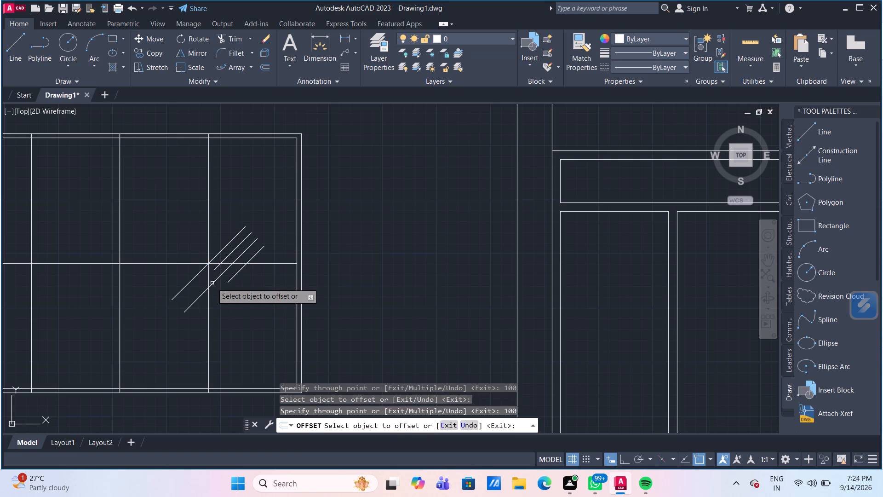
{"action": "left_click", "coordinate": [200, 270]}
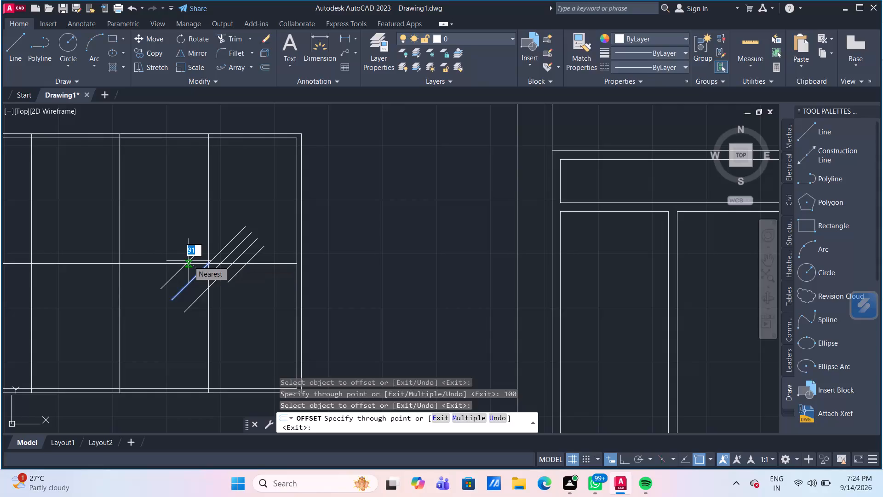
{"action": "type", "text": "100"}
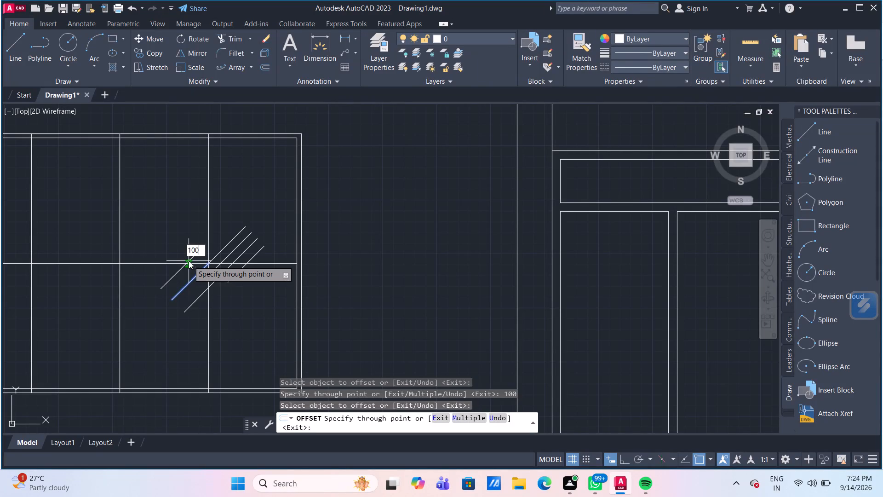
{"action": "key", "text": "Return"}
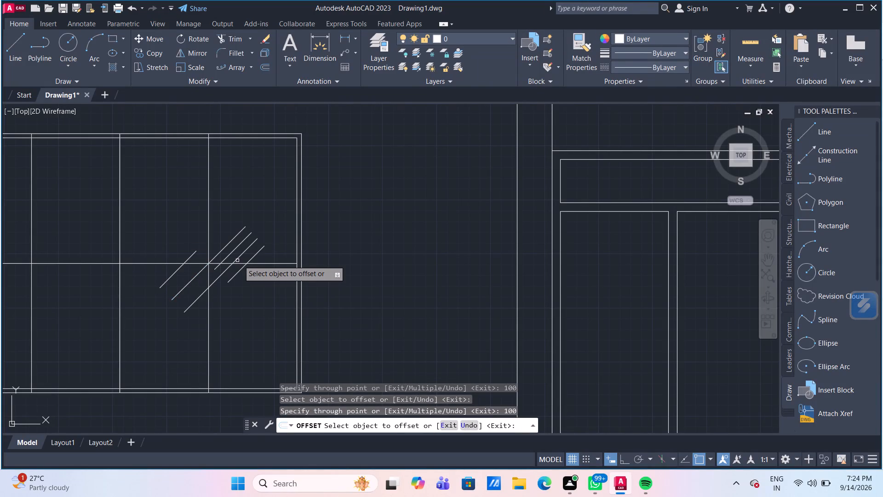
{"action": "left_click", "coordinate": [235, 239]}
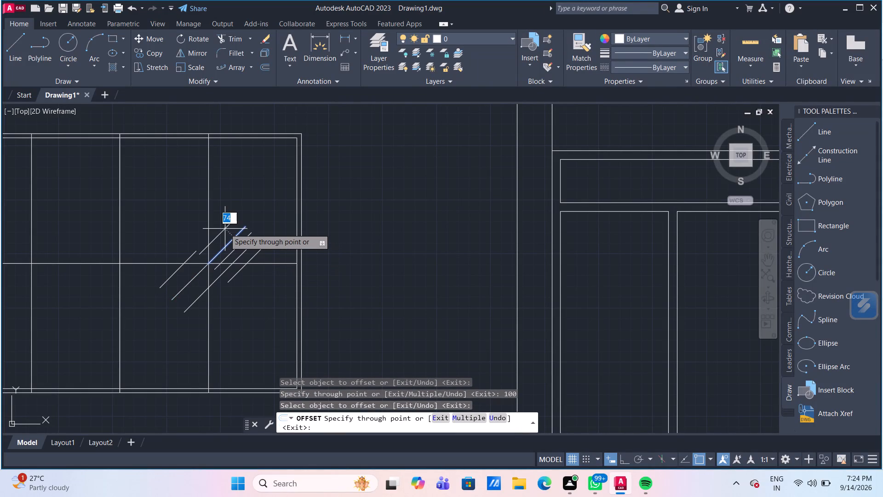
{"action": "type", "text": "100"}
{"action": "key", "text": "Return"}
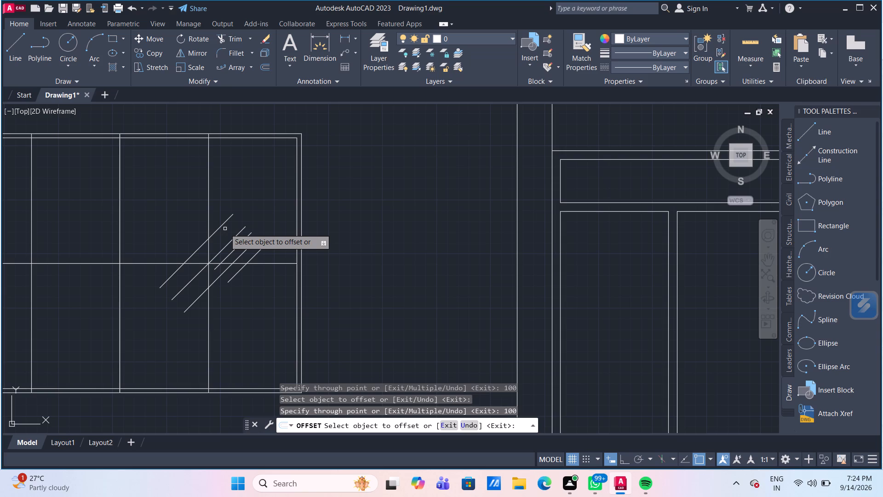
{"action": "key", "text": "Escape"}
{"action": "scroll", "coordinate": [246, 285], "scroll_direction": "up", "scroll_amount": 1}
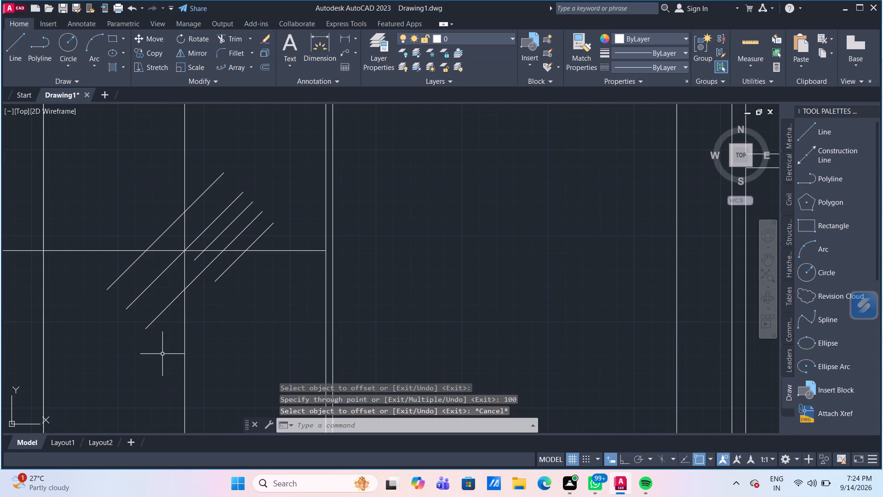
Trim the 100 mm offset diagonals back to the window dividers and remove the 50 mm and outermost offset copies entirely.
{"action": "type", "text": "TR"}
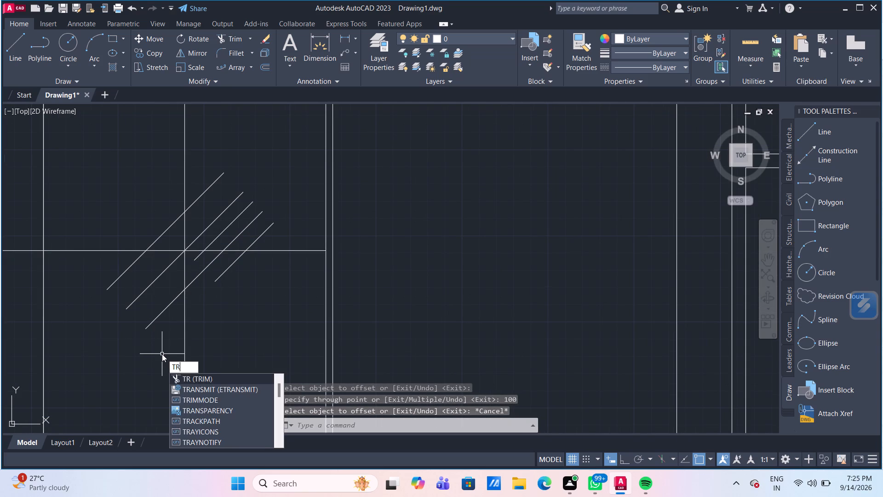
{"action": "key", "text": "Return"}
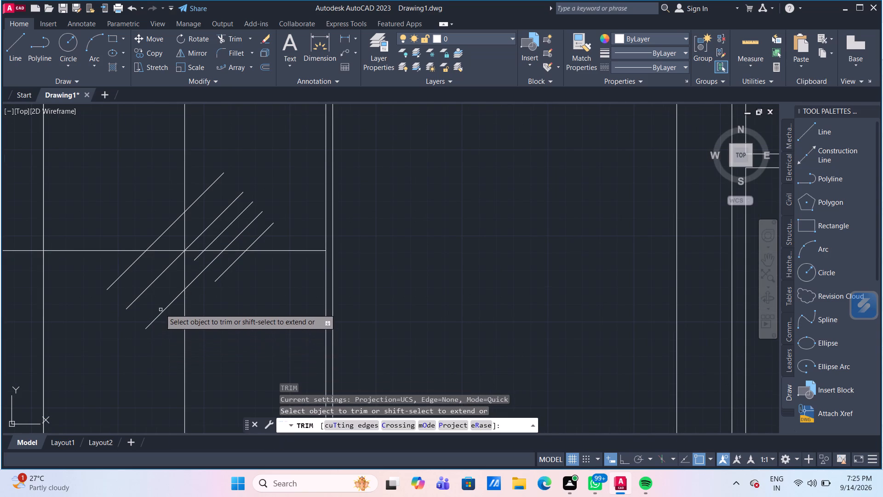
{"action": "left_click", "coordinate": [159, 314]}
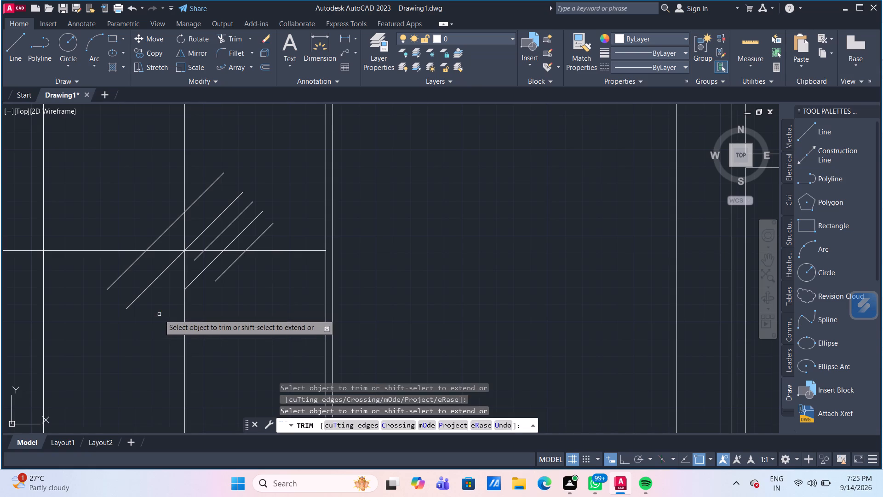
{"action": "left_click", "coordinate": [252, 224]}
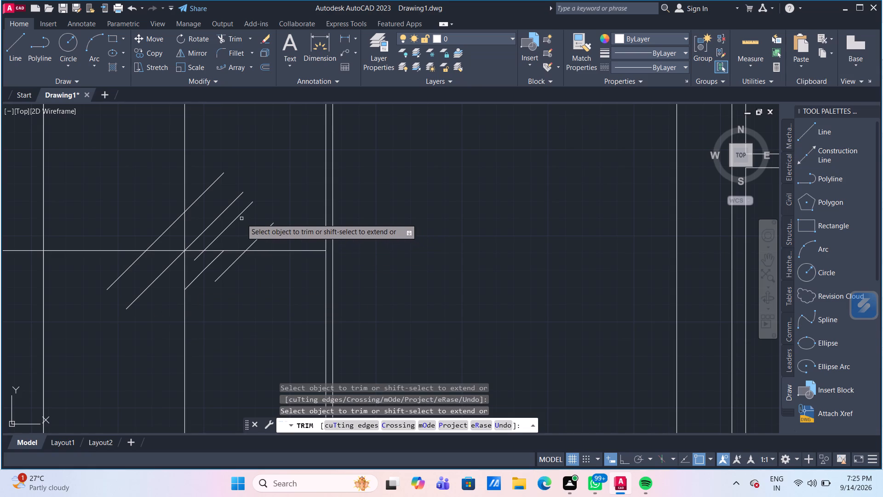
{"action": "left_click", "coordinate": [237, 216]}
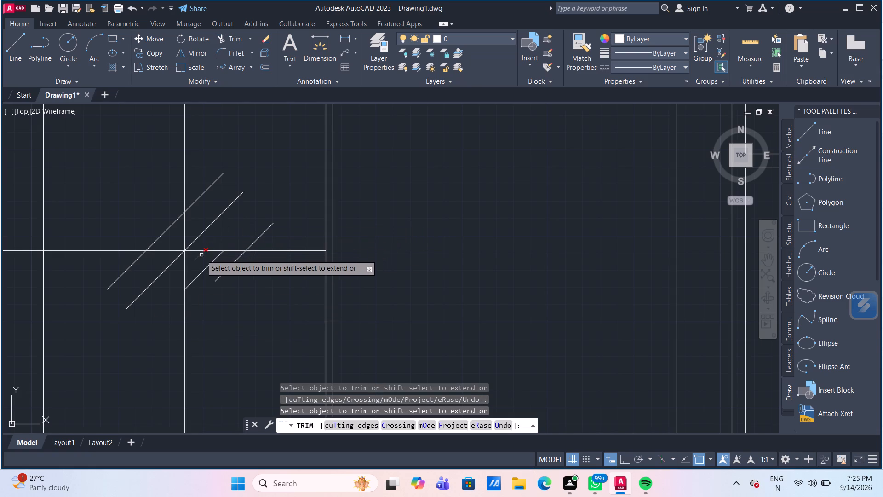
{"action": "left_click", "coordinate": [201, 255]}
{"action": "left_click", "coordinate": [194, 204]}
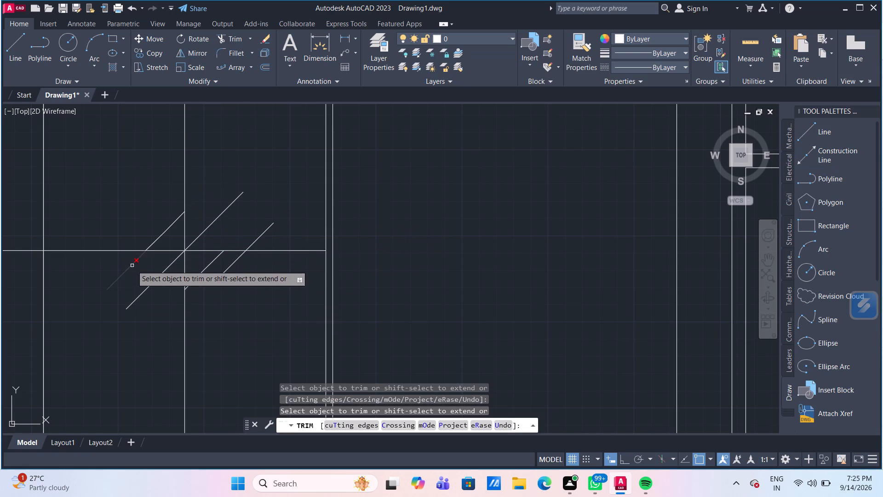
{"action": "left_click", "coordinate": [132, 266]}
{"action": "left_click", "coordinate": [264, 234]}
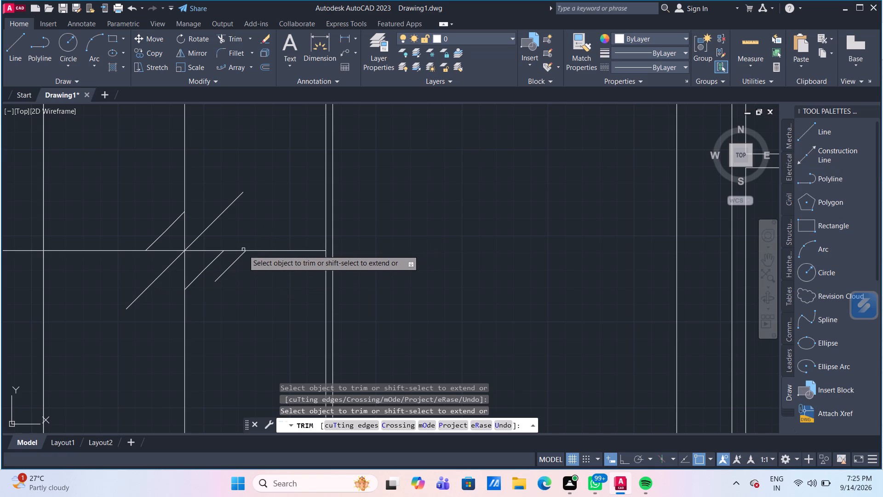
{"action": "left_click", "coordinate": [238, 259]}
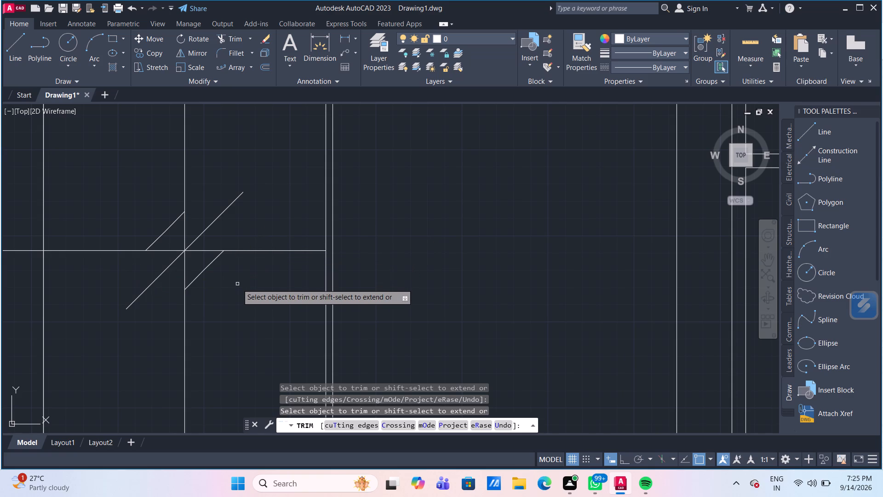
{"action": "key", "text": "Escape"}
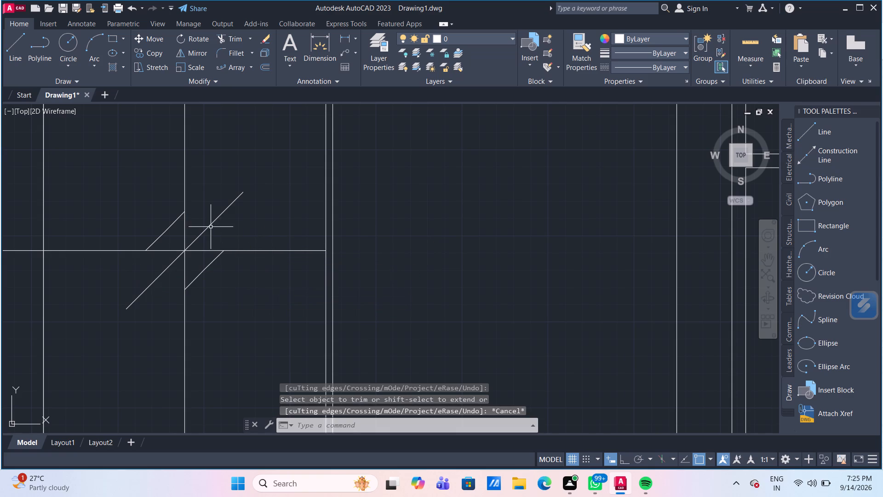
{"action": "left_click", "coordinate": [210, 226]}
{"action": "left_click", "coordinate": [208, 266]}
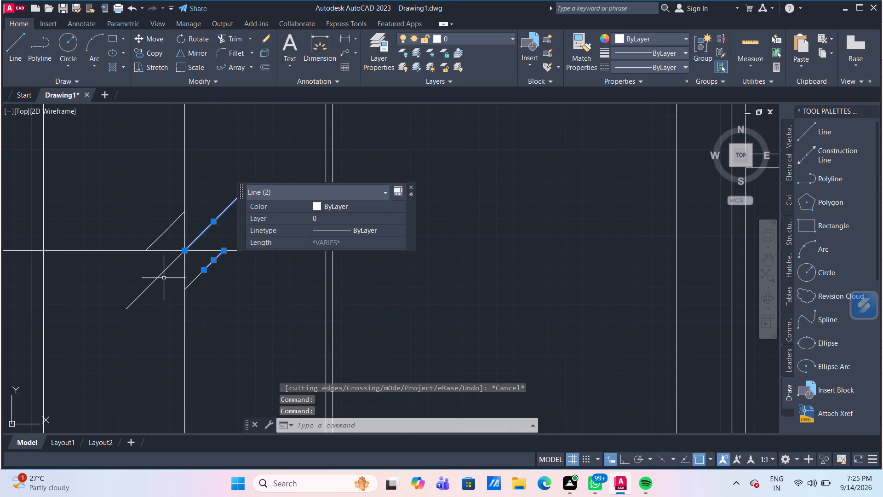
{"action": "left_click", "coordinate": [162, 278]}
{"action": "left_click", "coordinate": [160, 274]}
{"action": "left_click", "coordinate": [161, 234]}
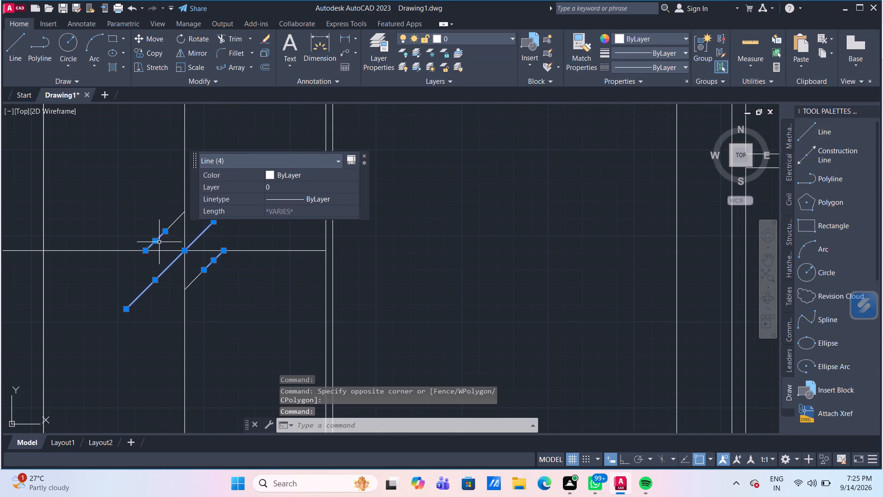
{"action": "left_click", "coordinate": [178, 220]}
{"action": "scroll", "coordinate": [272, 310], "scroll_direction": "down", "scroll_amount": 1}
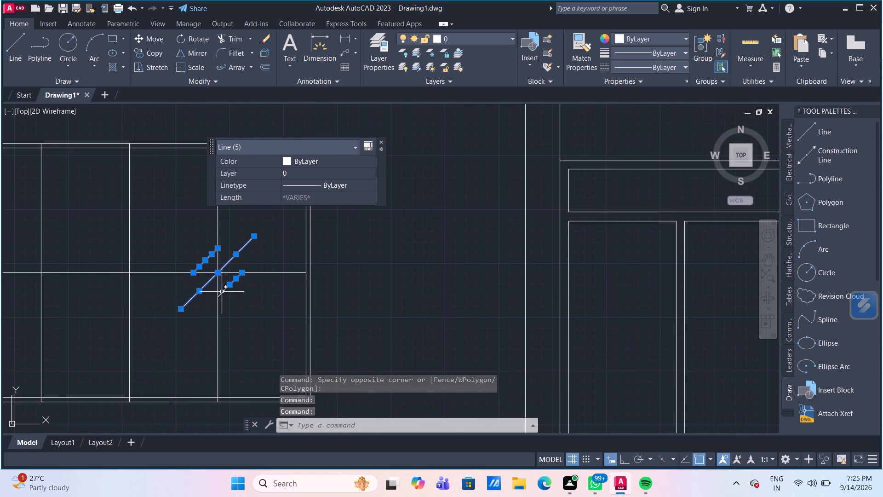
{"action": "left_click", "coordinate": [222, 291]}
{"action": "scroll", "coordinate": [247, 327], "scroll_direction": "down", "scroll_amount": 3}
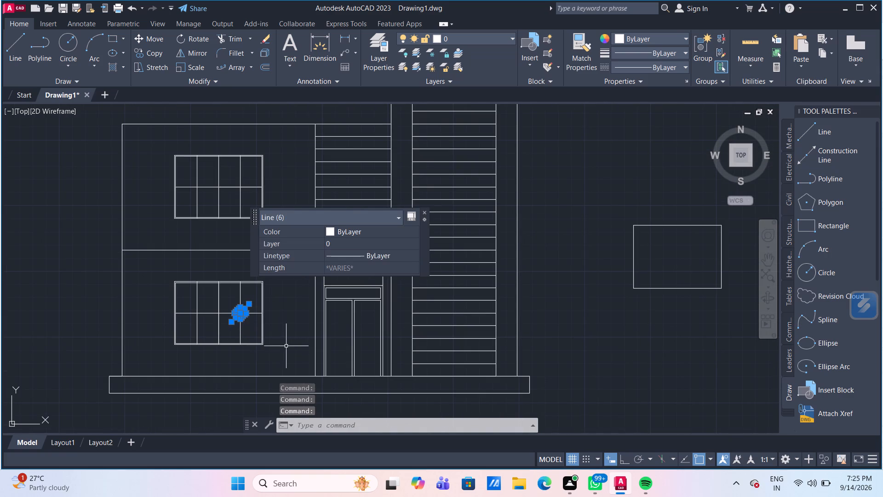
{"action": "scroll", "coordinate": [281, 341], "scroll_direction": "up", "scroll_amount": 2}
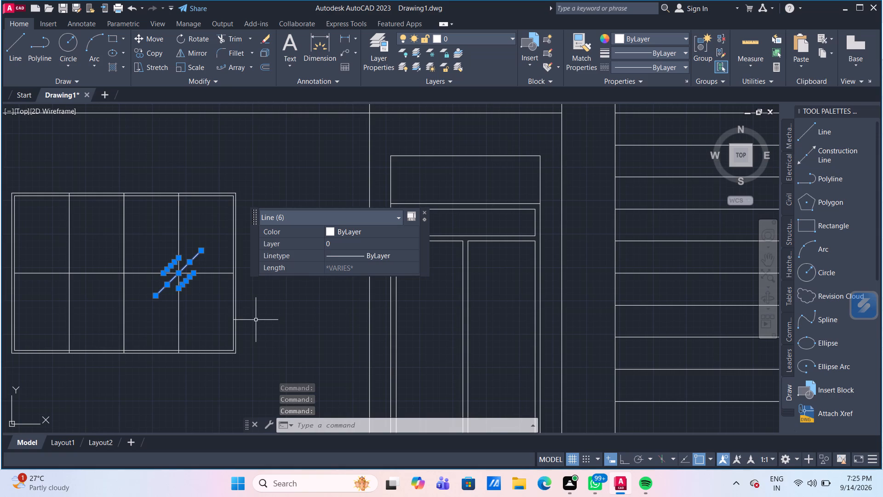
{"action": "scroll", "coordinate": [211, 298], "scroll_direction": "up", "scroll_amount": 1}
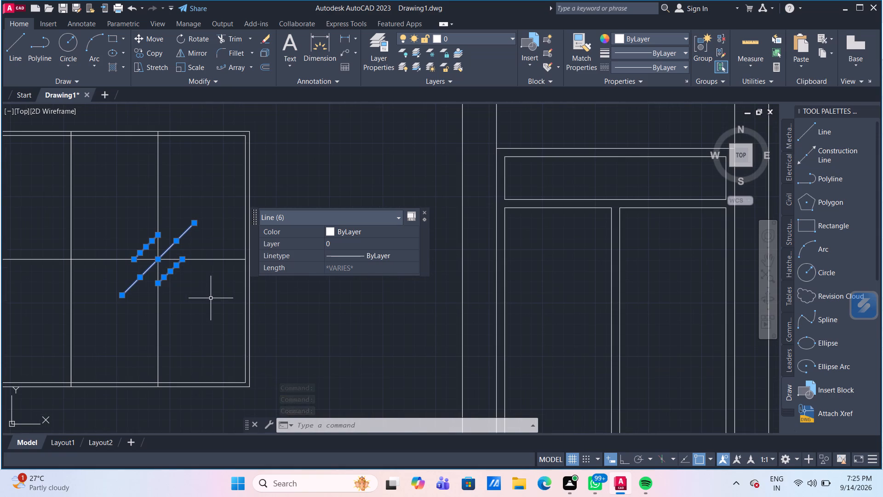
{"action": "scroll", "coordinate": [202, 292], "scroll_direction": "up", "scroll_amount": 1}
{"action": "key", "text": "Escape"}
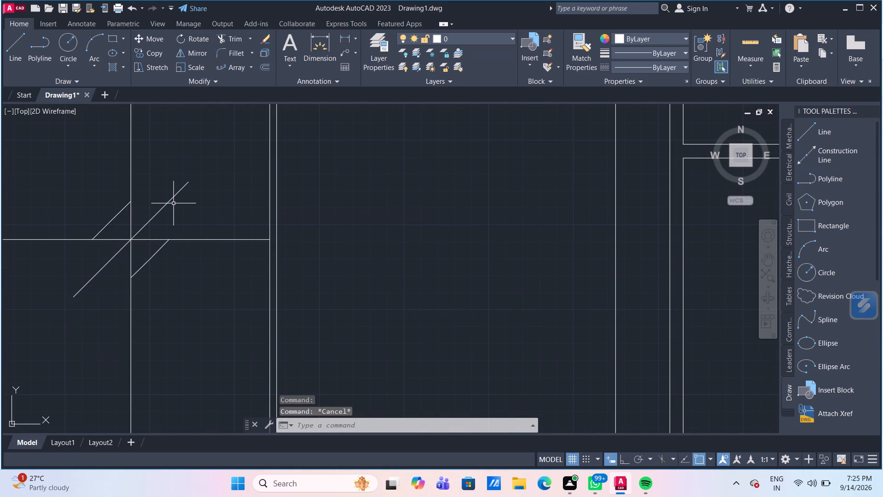
Shorten both central diagonal segments by 50 mm at their outer ends, making each 250 mm long.
{"action": "left_click", "coordinate": [172, 199]}
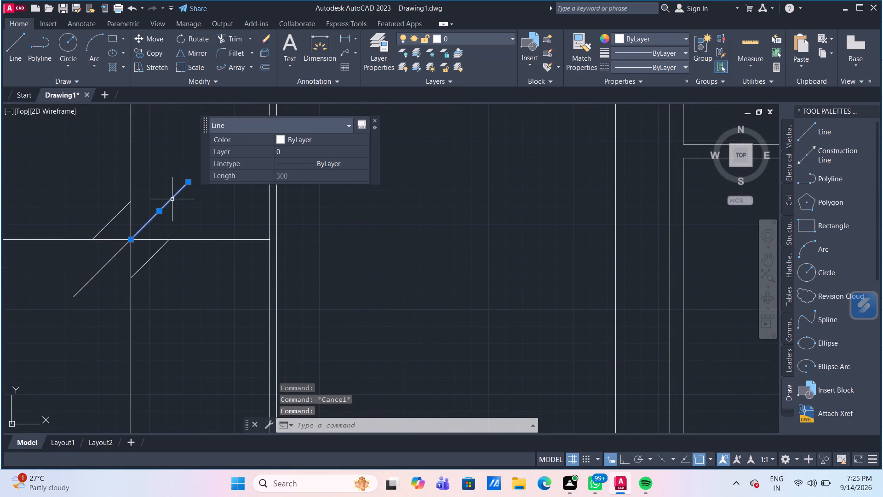
{"action": "left_click", "coordinate": [186, 183]}
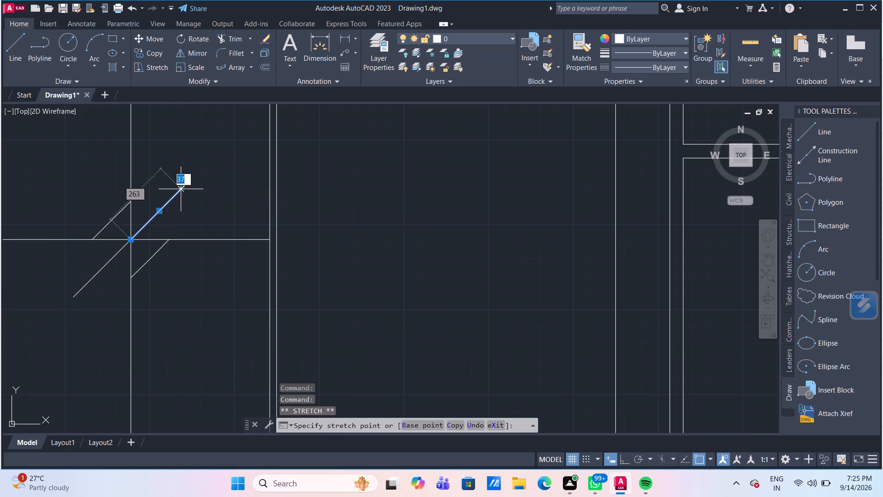
{"action": "type", "text": "50"}
{"action": "key", "text": "Return"}
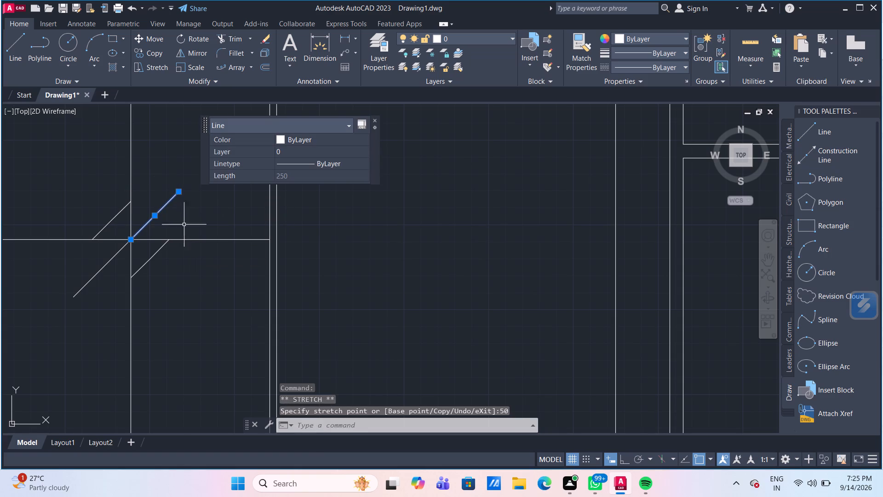
{"action": "left_click", "coordinate": [75, 296]}
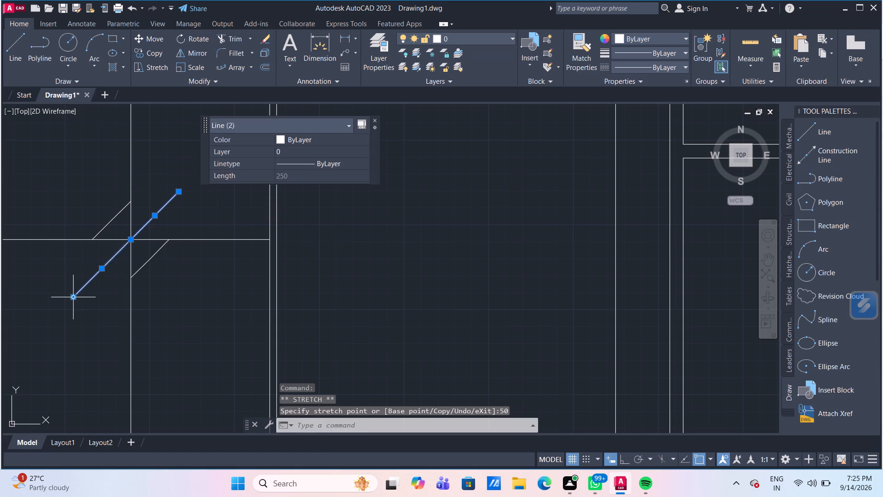
{"action": "left_click", "coordinate": [75, 296]}
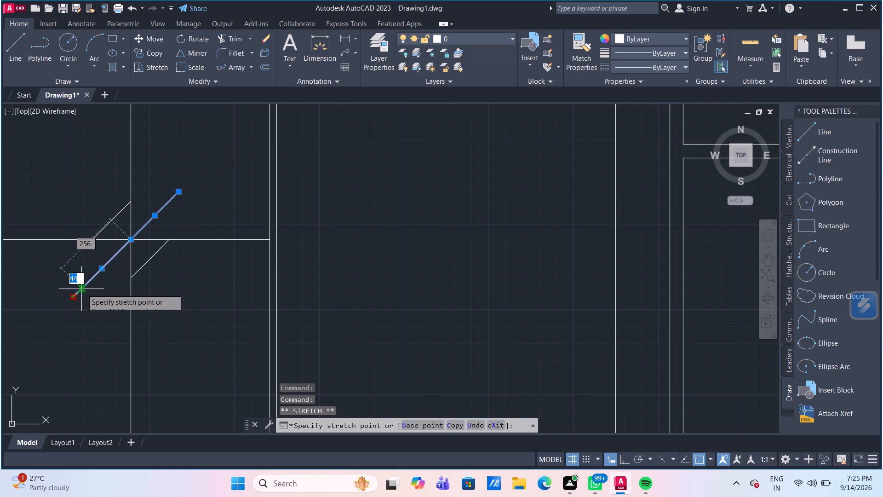
{"action": "type", "text": "50"}
{"action": "key", "text": "Return"}
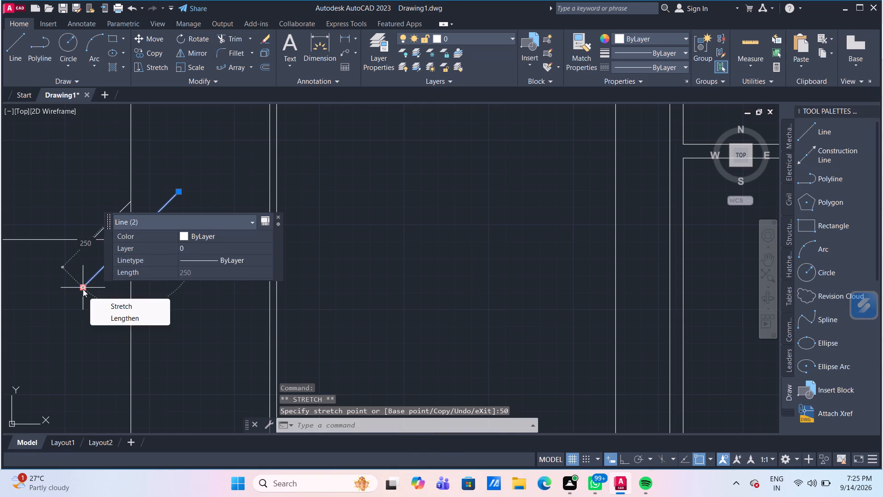
{"action": "key", "text": "Escape"}
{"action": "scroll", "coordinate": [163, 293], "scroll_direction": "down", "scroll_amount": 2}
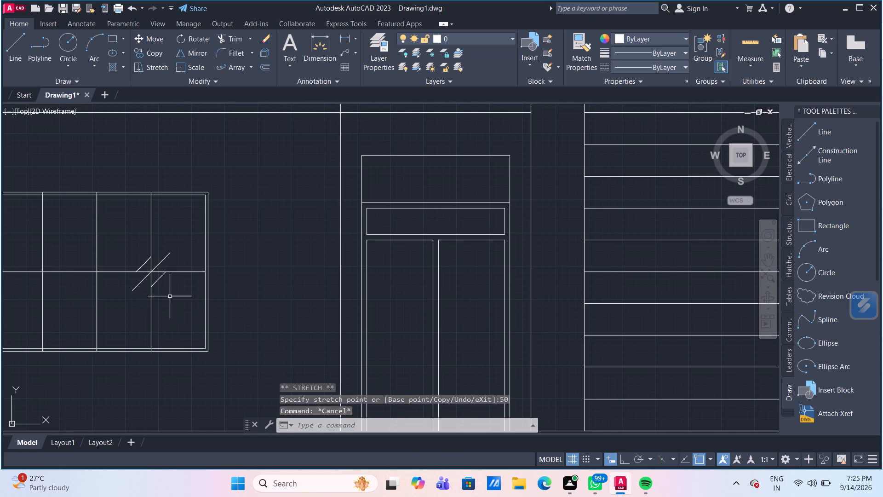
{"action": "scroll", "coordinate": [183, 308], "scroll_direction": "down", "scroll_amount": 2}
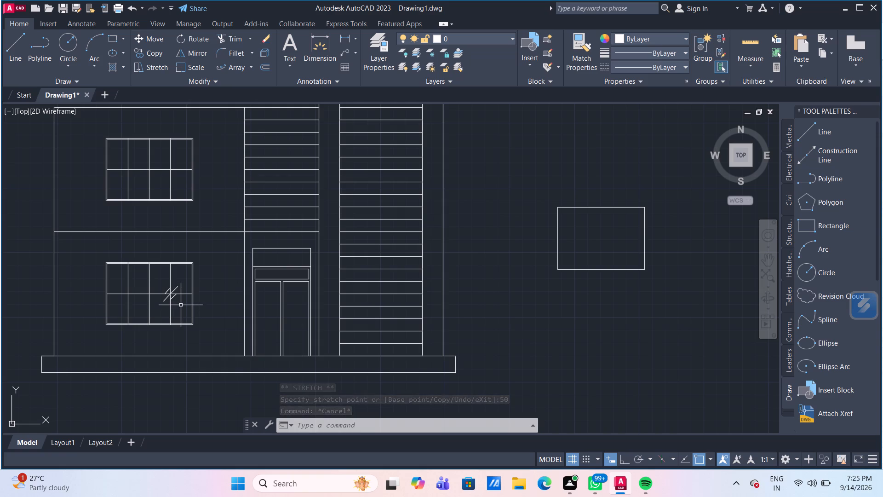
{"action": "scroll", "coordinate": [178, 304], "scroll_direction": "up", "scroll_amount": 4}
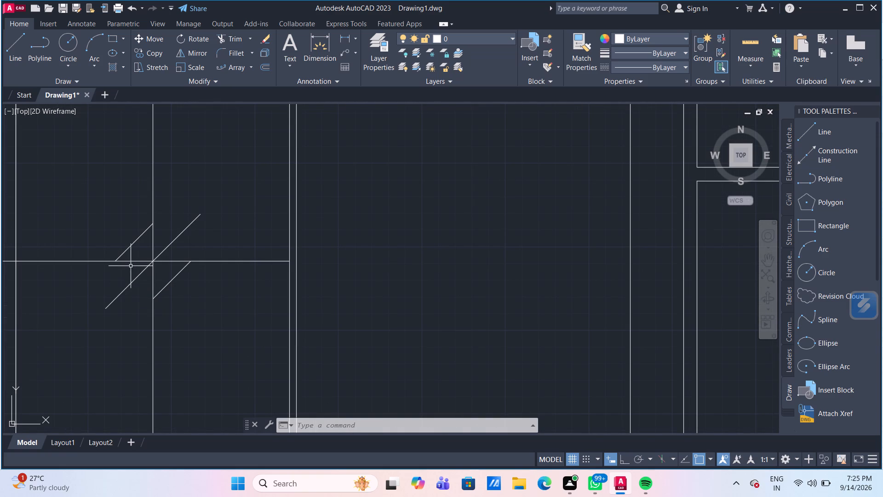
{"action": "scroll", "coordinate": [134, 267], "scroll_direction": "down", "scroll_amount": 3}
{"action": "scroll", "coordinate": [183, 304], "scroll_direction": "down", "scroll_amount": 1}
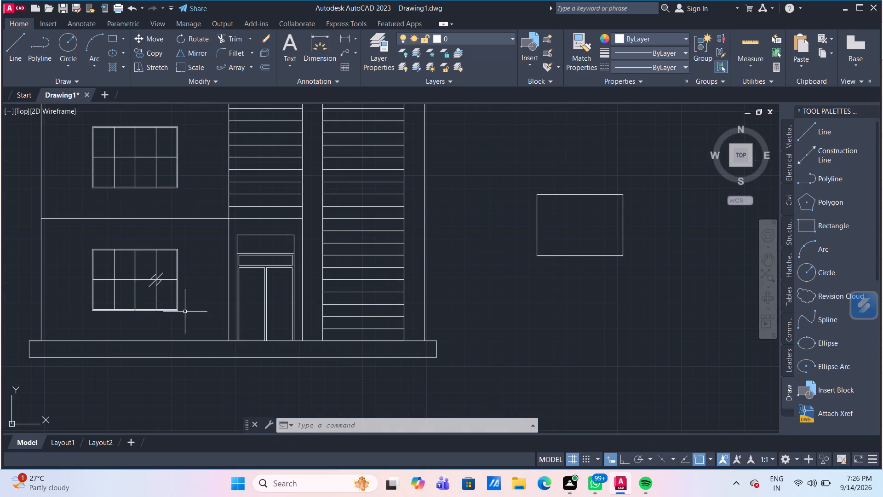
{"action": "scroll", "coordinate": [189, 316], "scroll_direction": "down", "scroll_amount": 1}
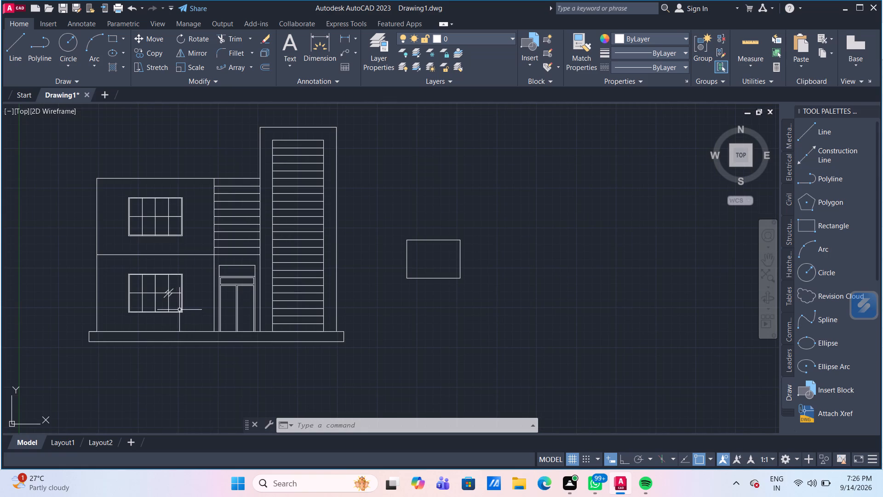
Group the six diagonal glass line segments at the lower window's right divider crossing.
{"action": "scroll", "coordinate": [173, 301], "scroll_direction": "up", "scroll_amount": 4}
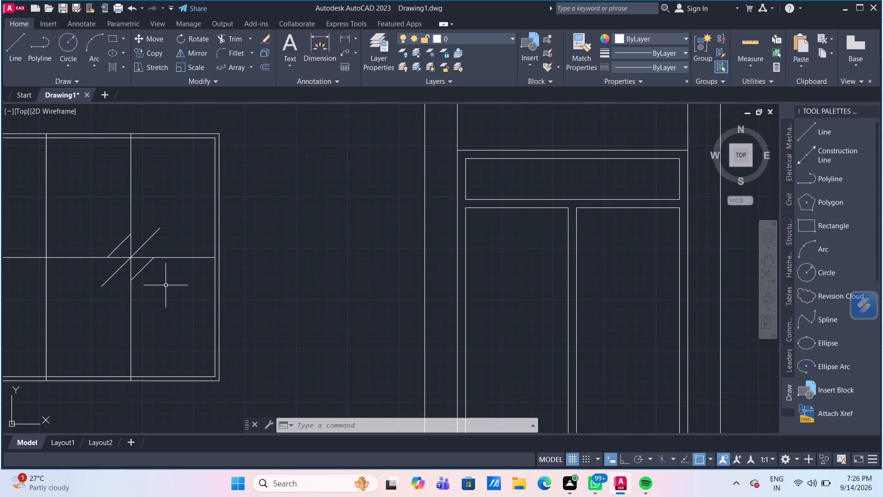
{"action": "middle_click_drag", "start_coordinate": [166, 285], "coordinate": [239, 262]}
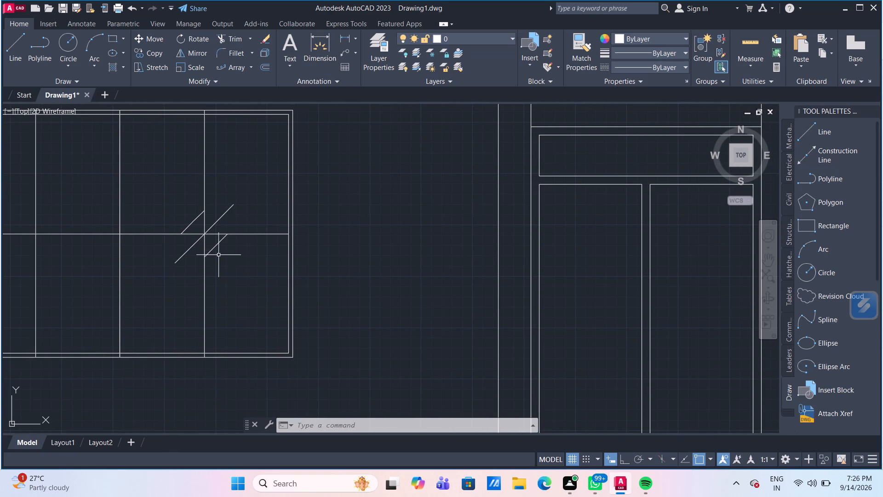
{"action": "scroll", "coordinate": [203, 243], "scroll_direction": "up", "scroll_amount": 2}
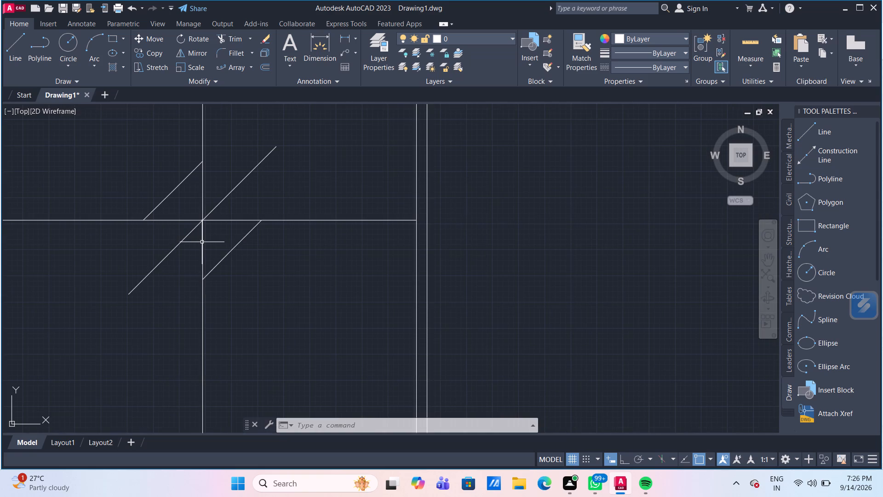
{"action": "scroll", "coordinate": [218, 252], "scroll_direction": "down", "scroll_amount": 2}
{"action": "left_click", "coordinate": [224, 255]}
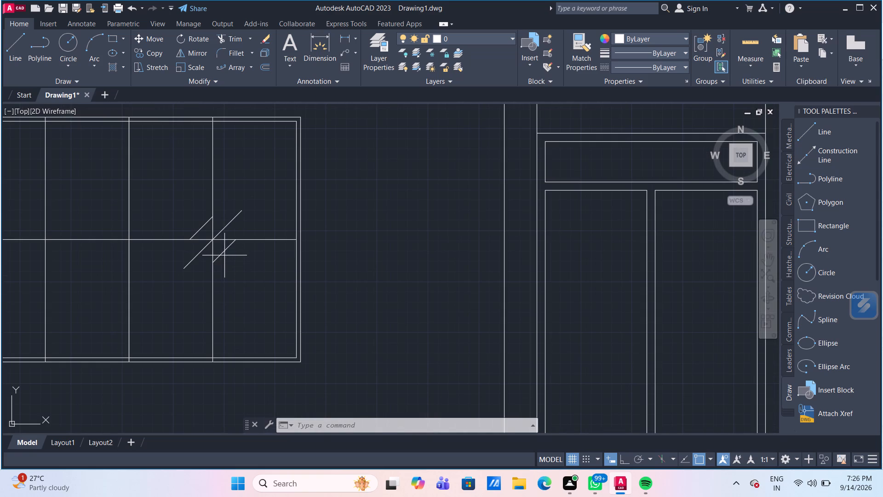
{"action": "left_click", "coordinate": [231, 246]}
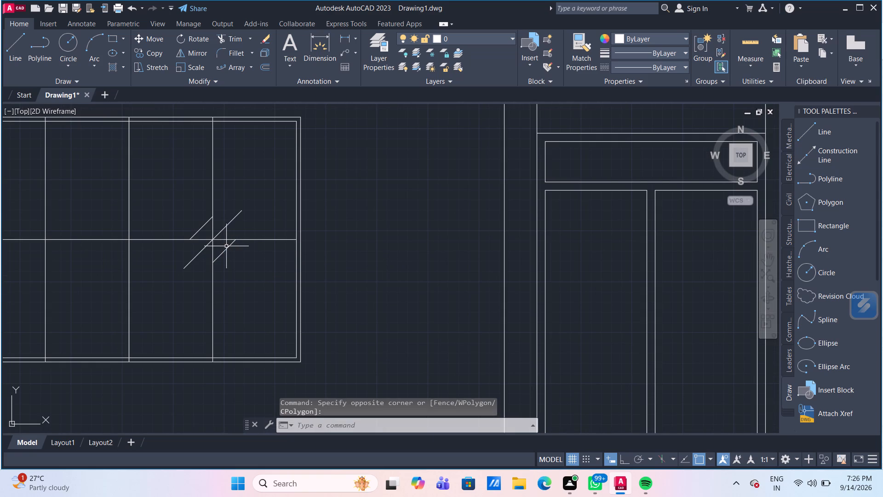
{"action": "left_click", "coordinate": [227, 249]}
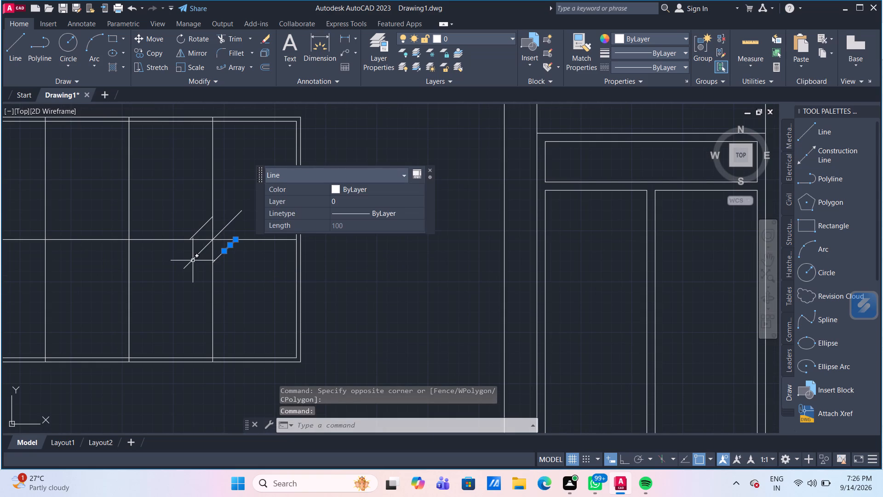
{"action": "left_click", "coordinate": [193, 261]}
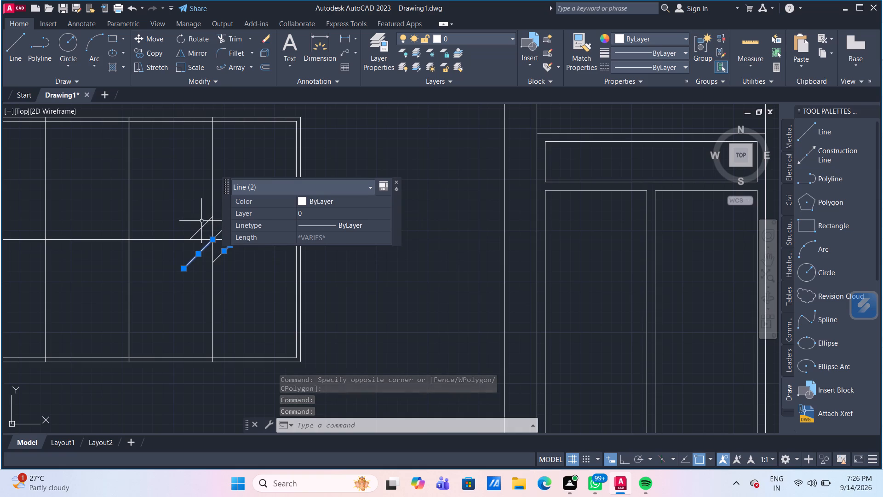
{"action": "left_click", "coordinate": [202, 226]}
{"action": "left_click", "coordinate": [224, 228]}
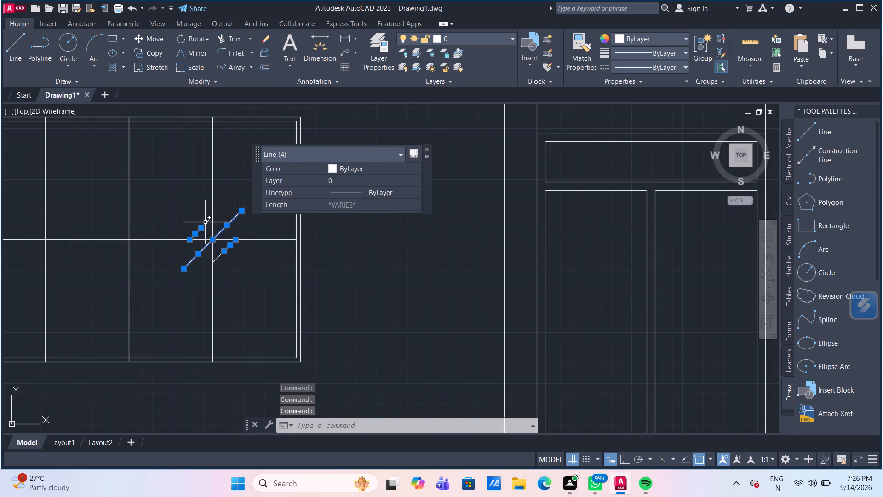
{"action": "left_click", "coordinate": [207, 222]}
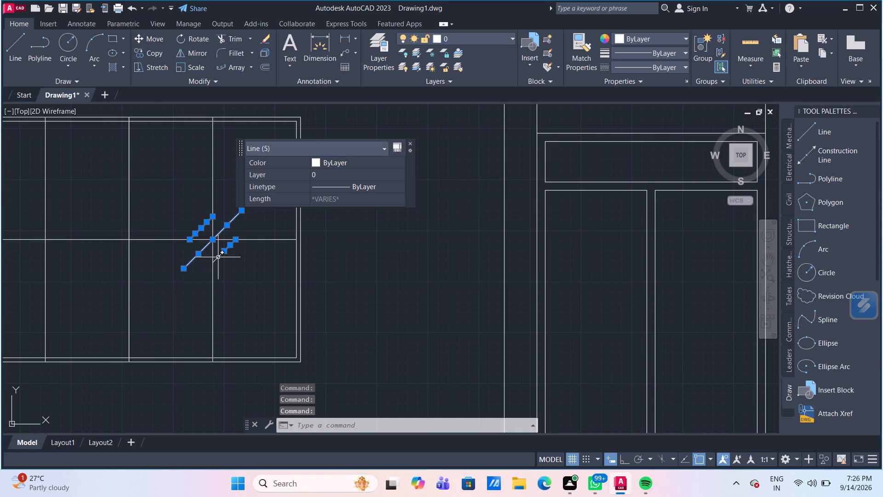
{"action": "left_click", "coordinate": [218, 258]}
{"action": "key", "text": "g"}
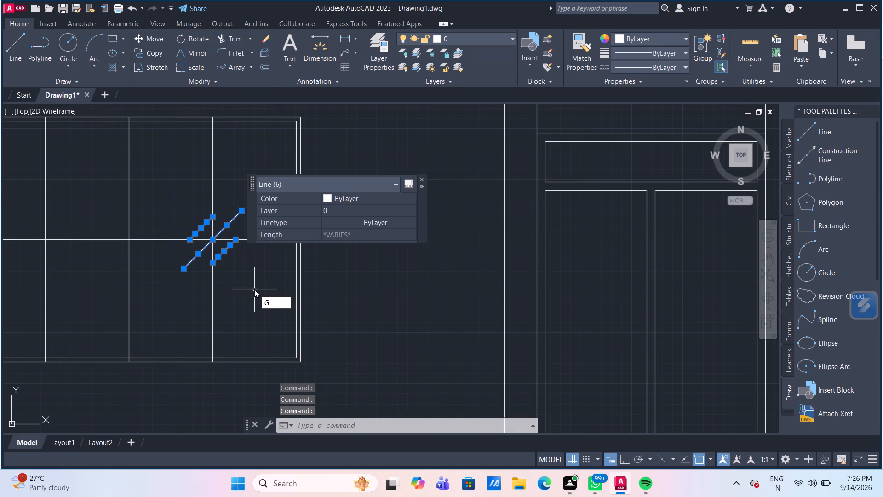
{"action": "key", "text": "Return"}
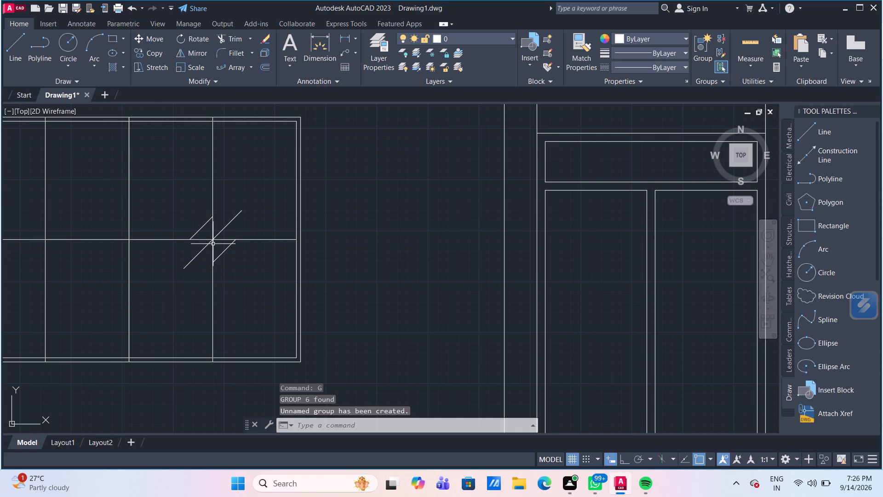
Copy the diagonal group from its divider crossing to the lower window's left crossing and the upper window's right and left crossings.
{"action": "left_click", "coordinate": [213, 239]}
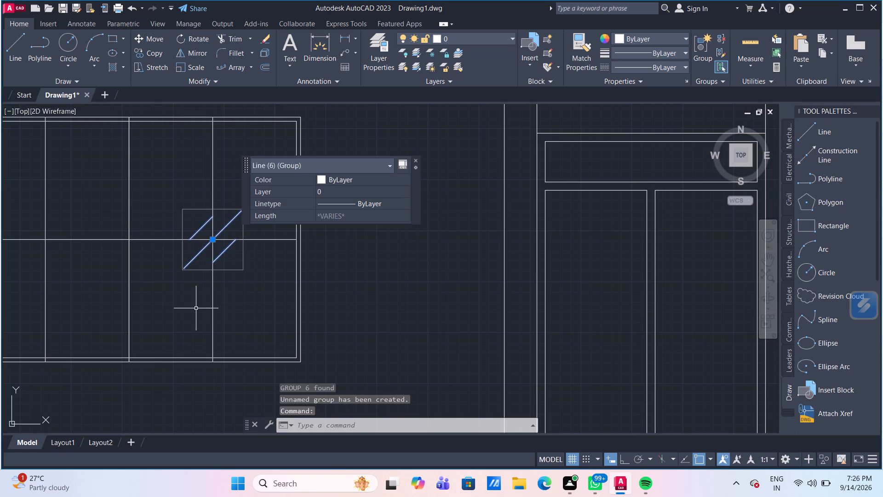
{"action": "type", "text": "CO"}
{"action": "key", "text": "Return"}
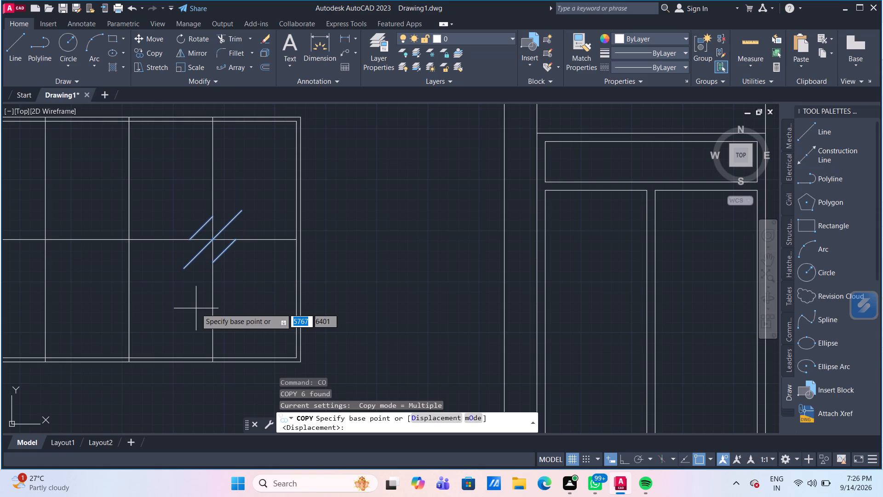
{"action": "scroll", "coordinate": [242, 331], "scroll_direction": "down", "scroll_amount": 4}
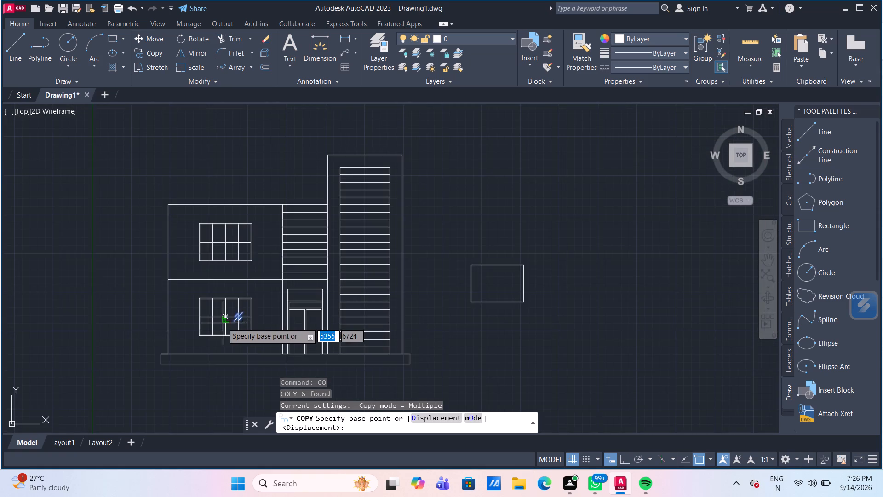
{"action": "scroll", "coordinate": [223, 323], "scroll_direction": "up", "scroll_amount": 3}
{"action": "left_click", "coordinate": [279, 300]}
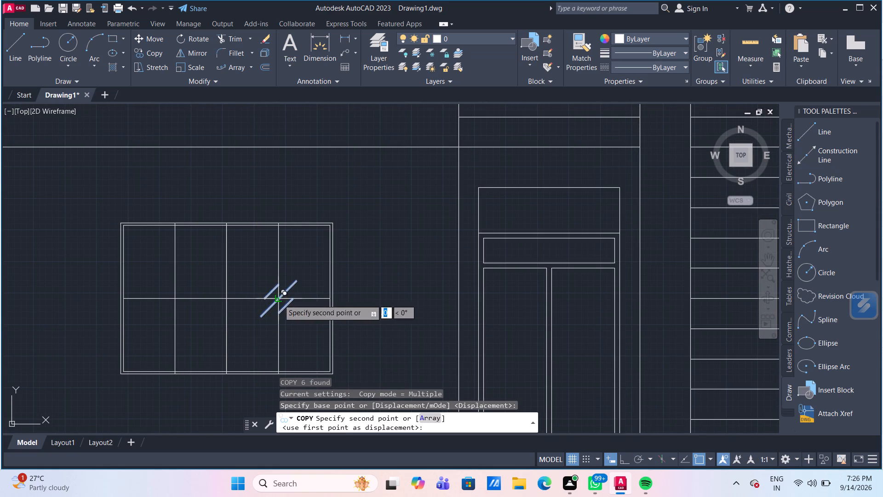
{"action": "left_click", "coordinate": [176, 301]}
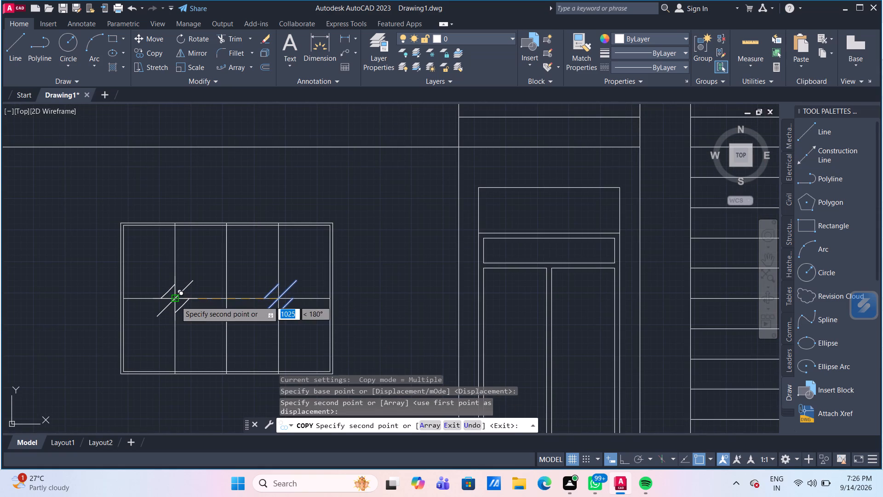
{"action": "middle_click_drag", "start_coordinate": [290, 219], "coordinate": [288, 265]}
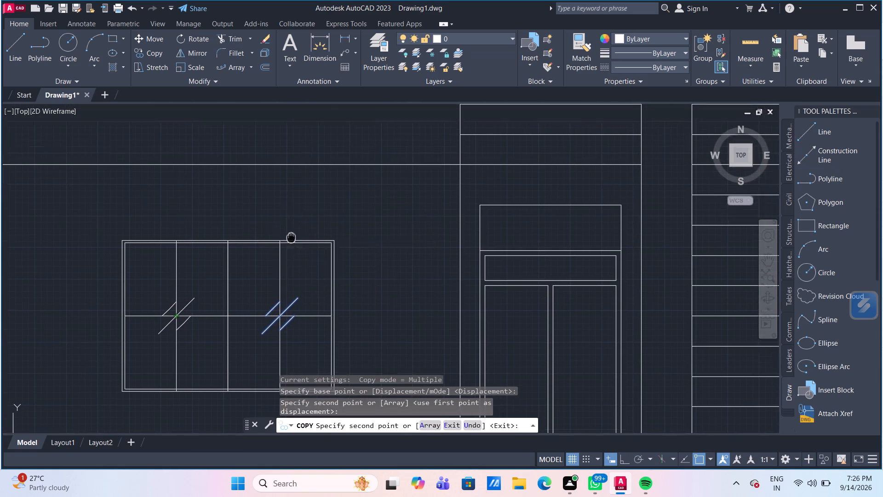
{"action": "middle_click_drag", "start_coordinate": [288, 265], "coordinate": [274, 389]}
{"action": "middle_click_drag", "start_coordinate": [276, 202], "coordinate": [258, 309]}
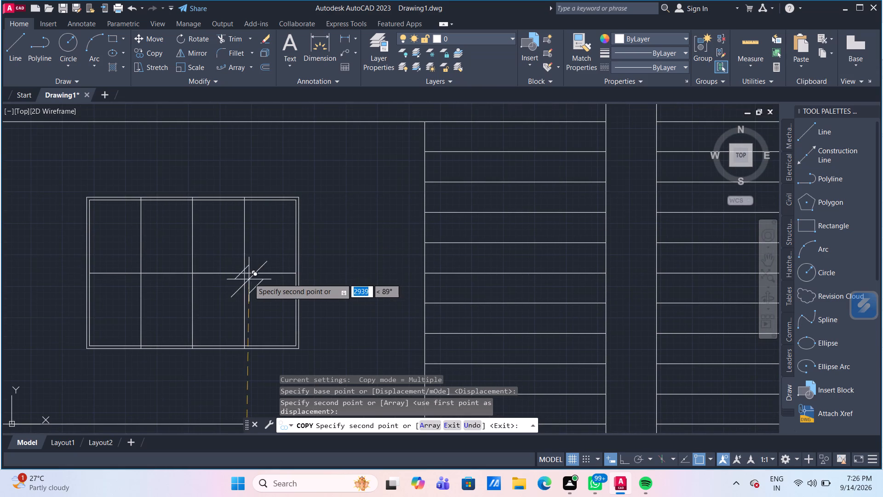
{"action": "left_click", "coordinate": [247, 274]}
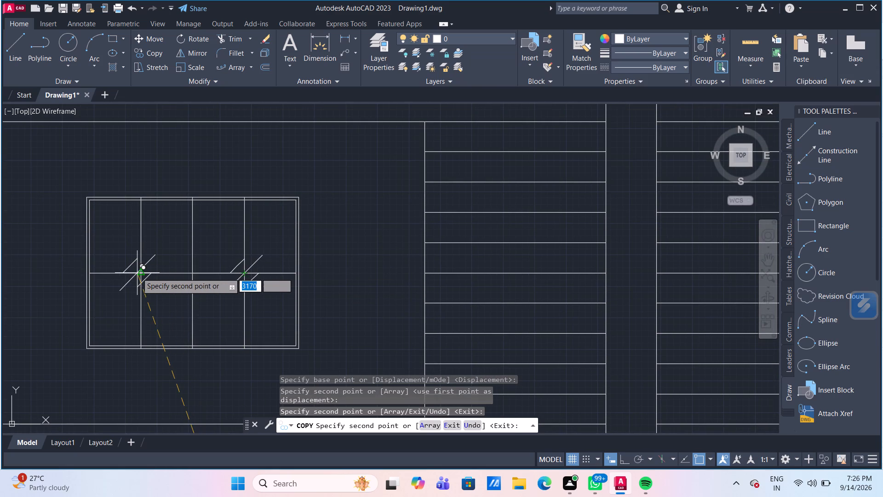
{"action": "left_click", "coordinate": [139, 273]}
Place another copy of the diagonal group around the middle of the left door leaf and finish copying.
{"action": "scroll", "coordinate": [168, 317], "scroll_direction": "down", "scroll_amount": 2}
{"action": "middle_click_drag", "start_coordinate": [243, 331], "coordinate": [193, 232]}
{"action": "scroll", "coordinate": [193, 232], "scroll_direction": "down", "scroll_amount": 1}
{"action": "middle_click_drag", "start_coordinate": [218, 362], "coordinate": [199, 301]}
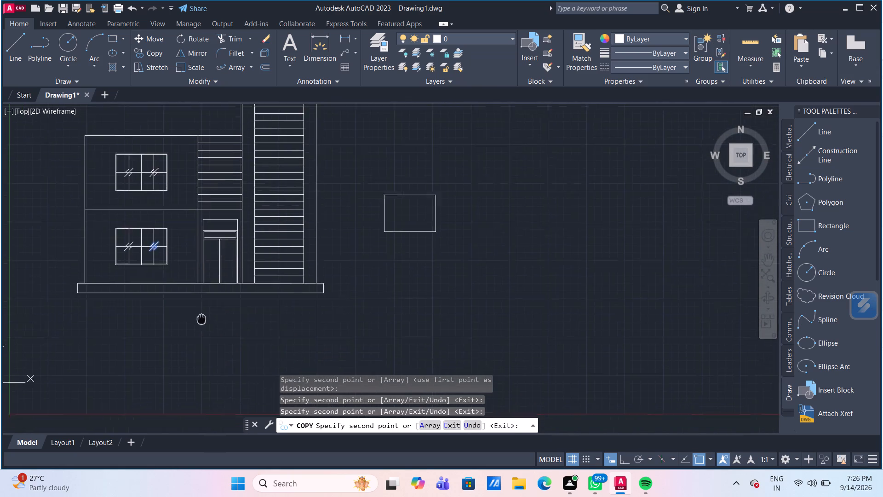
{"action": "middle_click_drag", "start_coordinate": [199, 301], "coordinate": [195, 281]}
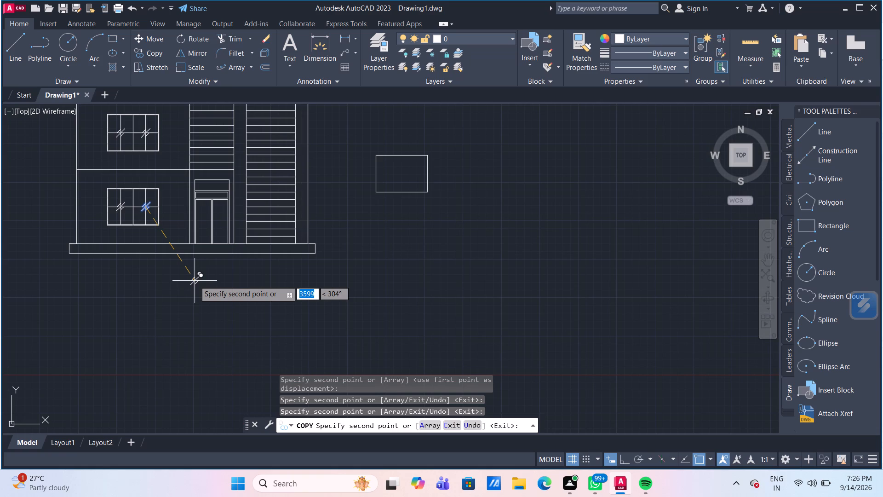
{"action": "scroll", "coordinate": [190, 203], "scroll_direction": "up", "scroll_amount": 1}
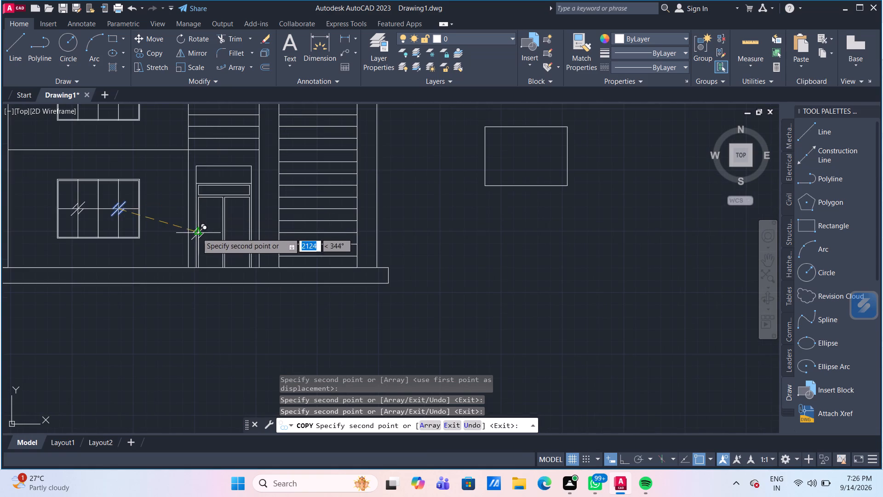
{"action": "middle_click_drag", "start_coordinate": [199, 236], "coordinate": [186, 211]}
{"action": "scroll", "coordinate": [186, 211], "scroll_direction": "up", "scroll_amount": 1}
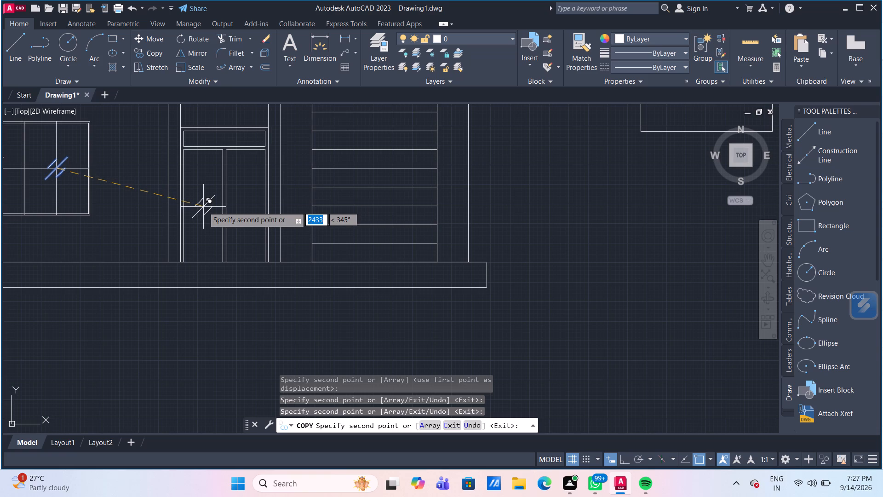
{"action": "scroll", "coordinate": [203, 208], "scroll_direction": "up", "scroll_amount": 1}
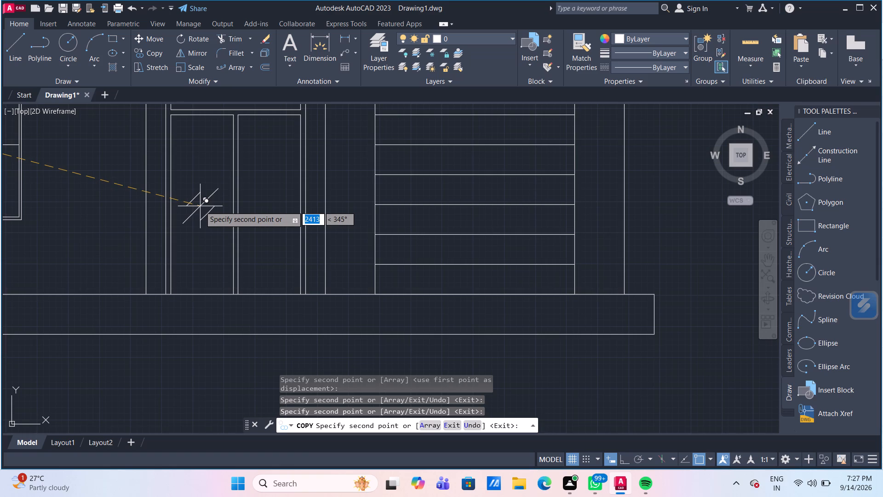
{"action": "left_click", "coordinate": [201, 206]}
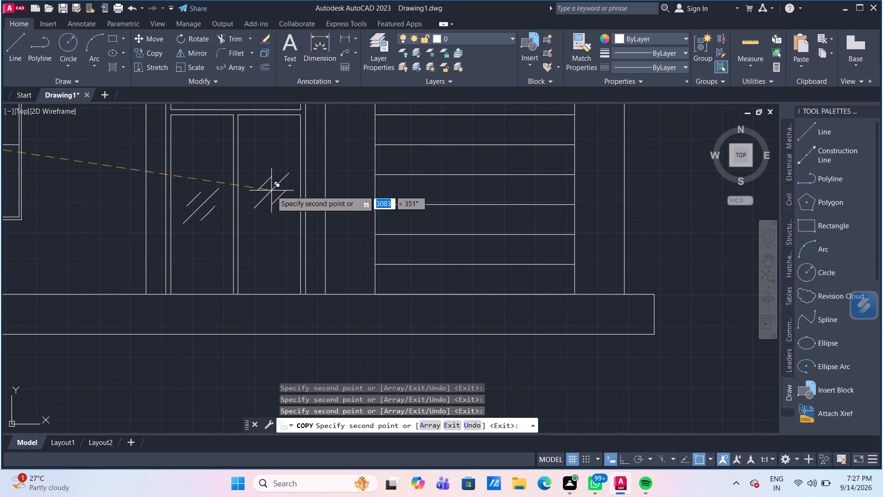
{"action": "key", "text": "Escape"}
With Ortho on, copy the left door leaf's diagonal group about 690 mm horizontally onto the right door leaf.
{"action": "left_click", "coordinate": [199, 208]}
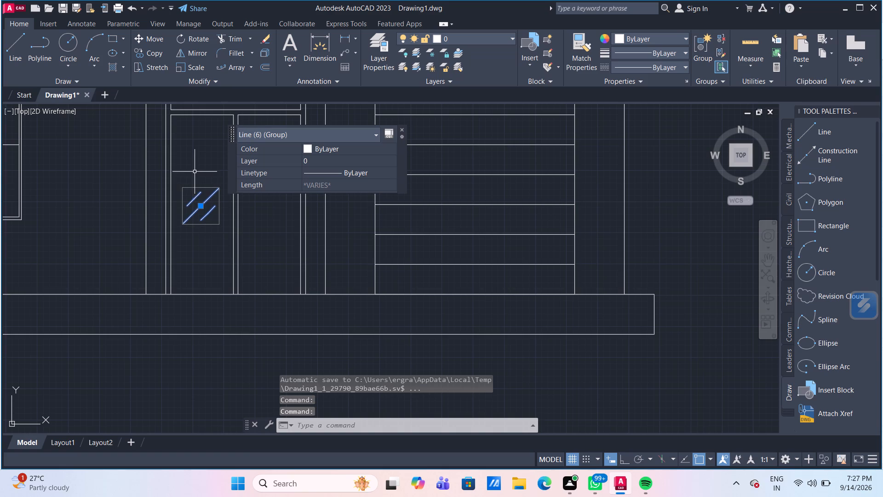
{"action": "left_click", "coordinate": [625, 463]}
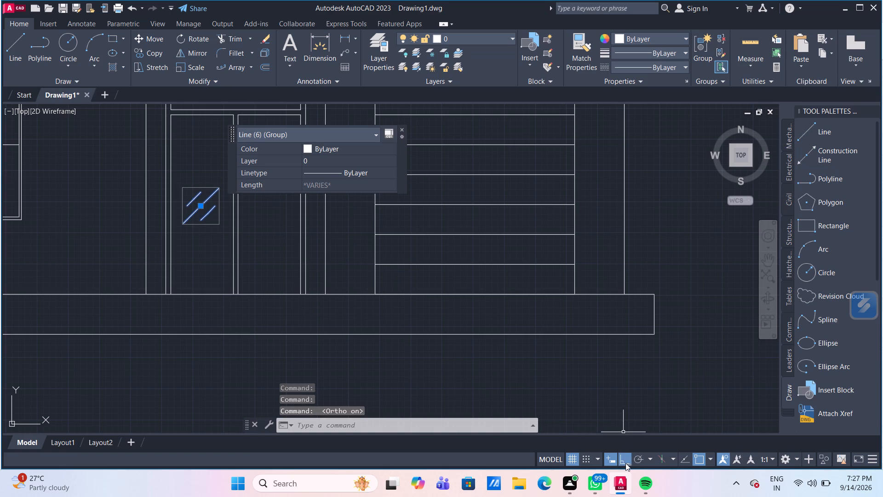
{"action": "type", "text": "CO"}
{"action": "key", "text": "Return"}
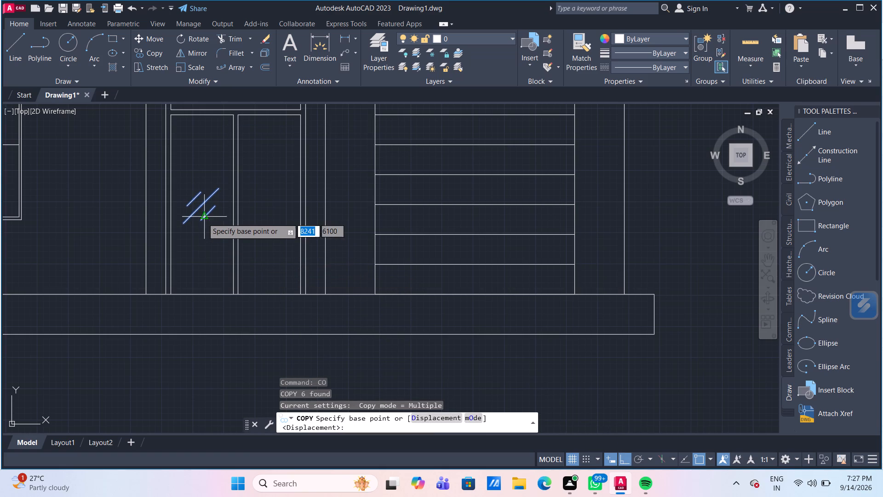
{"action": "left_click", "coordinate": [202, 206]}
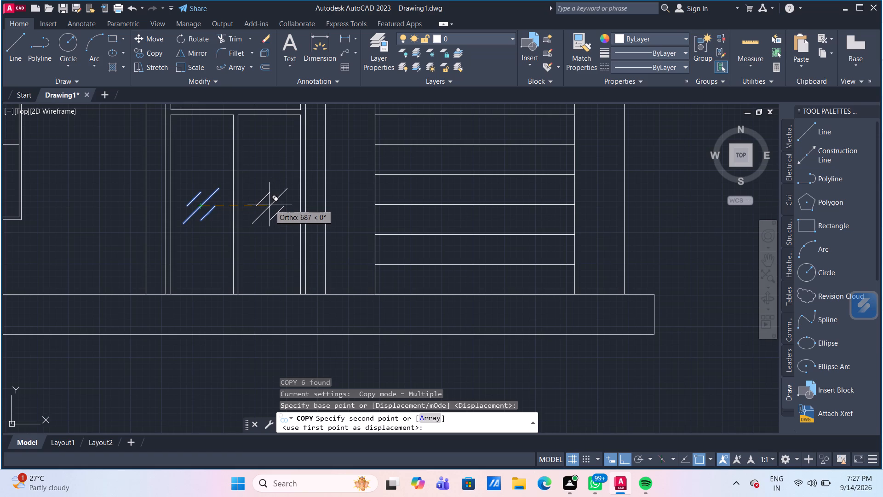
{"action": "left_click", "coordinate": [270, 204]}
{"action": "key", "text": "Escape"}
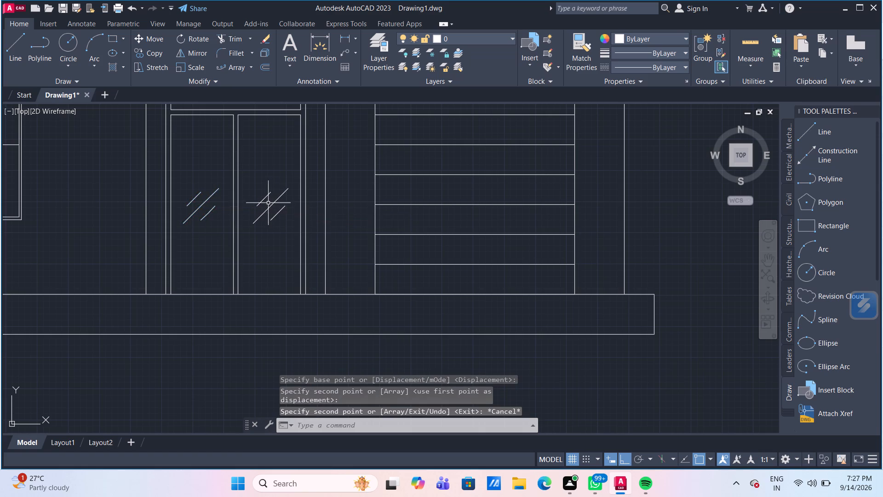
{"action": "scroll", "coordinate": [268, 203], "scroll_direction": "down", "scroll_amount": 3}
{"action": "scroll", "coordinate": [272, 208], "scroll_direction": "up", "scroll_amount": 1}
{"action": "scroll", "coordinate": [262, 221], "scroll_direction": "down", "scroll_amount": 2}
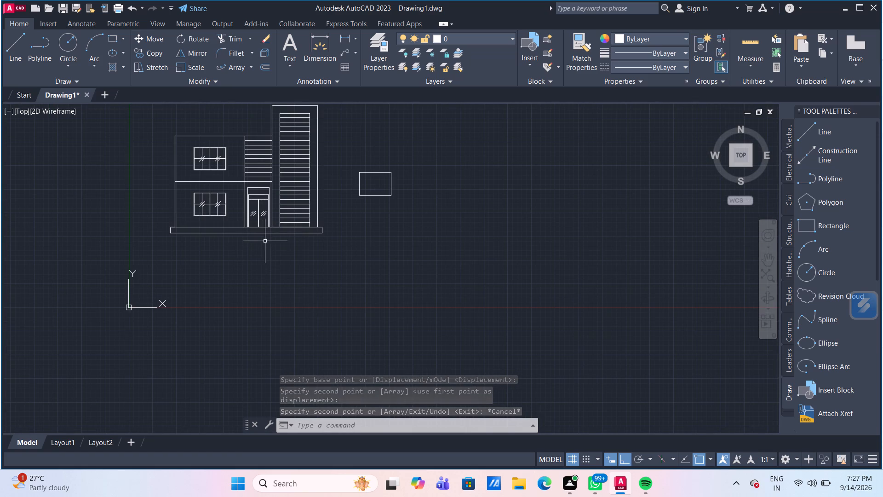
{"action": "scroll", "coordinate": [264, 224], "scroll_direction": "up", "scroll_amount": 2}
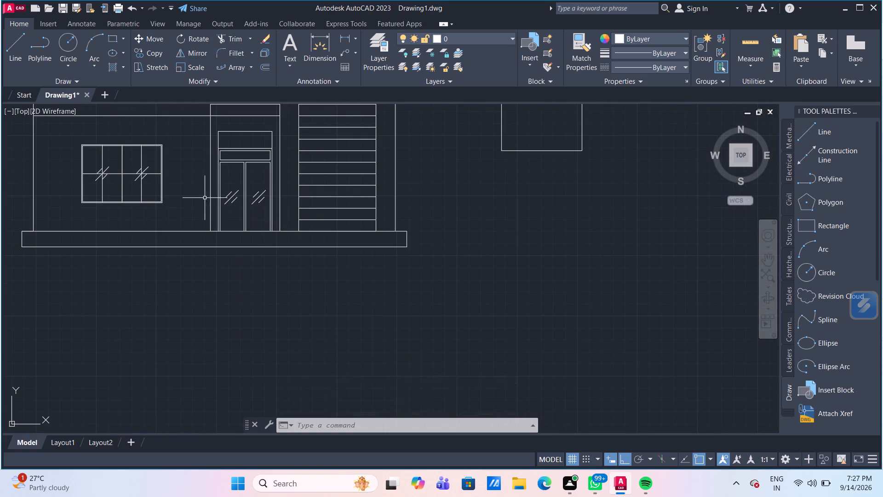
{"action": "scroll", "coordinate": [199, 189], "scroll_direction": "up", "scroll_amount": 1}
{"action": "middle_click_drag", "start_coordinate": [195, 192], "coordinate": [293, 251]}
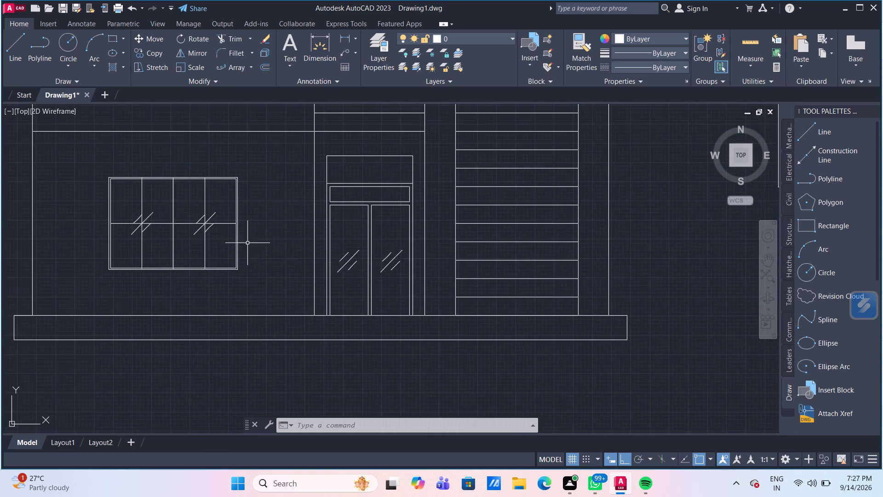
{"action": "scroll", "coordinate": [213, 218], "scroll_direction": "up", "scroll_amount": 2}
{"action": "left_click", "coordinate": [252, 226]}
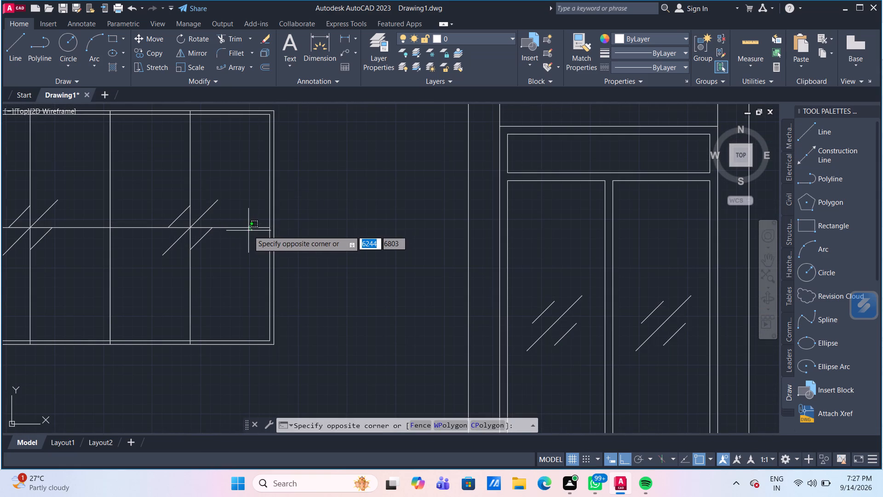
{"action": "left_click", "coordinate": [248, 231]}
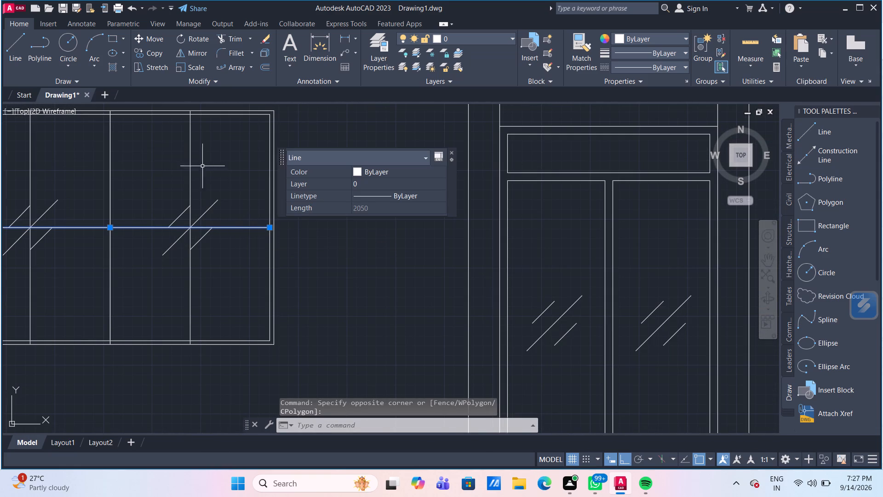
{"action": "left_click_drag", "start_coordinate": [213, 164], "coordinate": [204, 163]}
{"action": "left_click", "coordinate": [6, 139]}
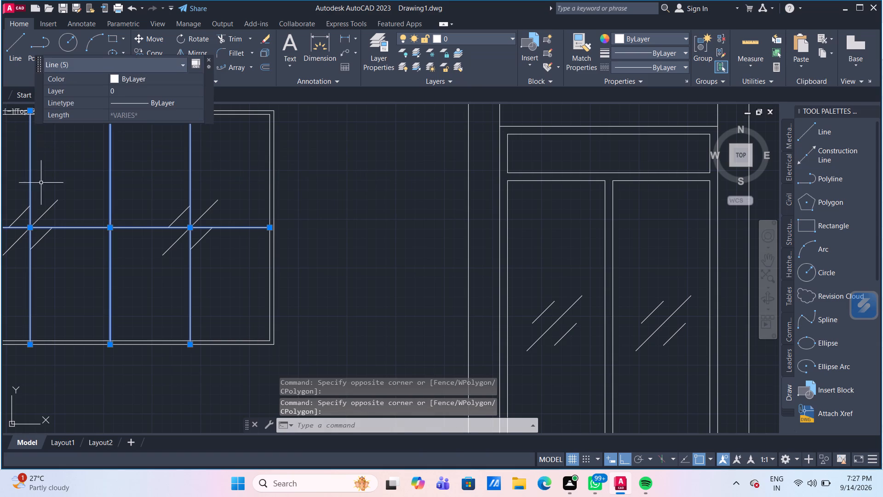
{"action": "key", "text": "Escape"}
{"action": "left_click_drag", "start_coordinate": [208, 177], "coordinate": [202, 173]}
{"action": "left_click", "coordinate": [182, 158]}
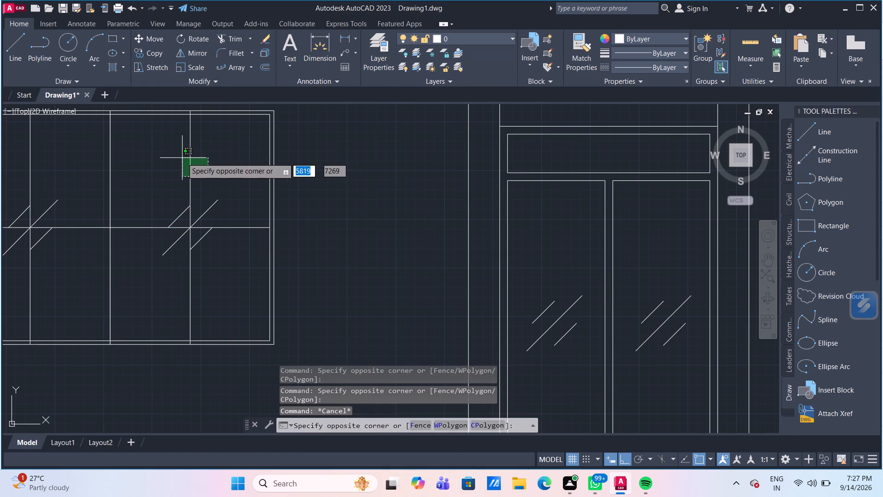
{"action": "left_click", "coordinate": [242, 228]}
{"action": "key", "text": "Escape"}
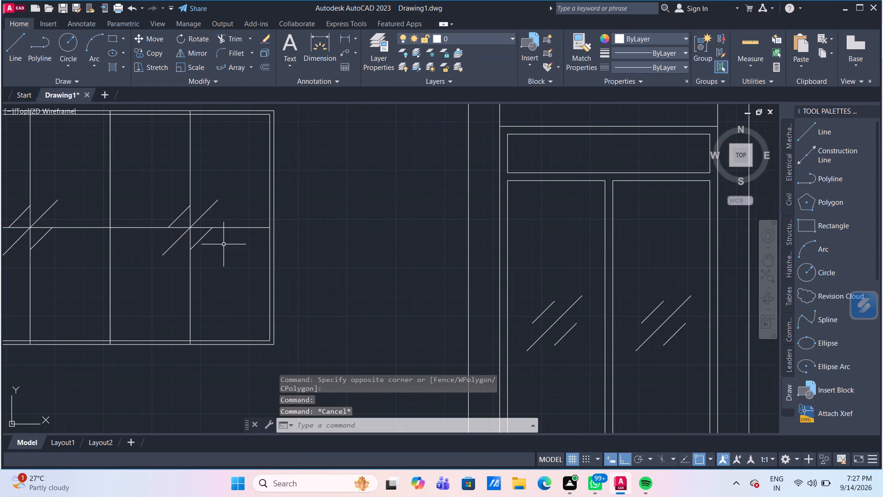
Erase the lower window's horizontal divider and its two outer vertical dividers, keeping the central vertical divider and the diagonal glass lines.
{"action": "left_click", "coordinate": [191, 165]}
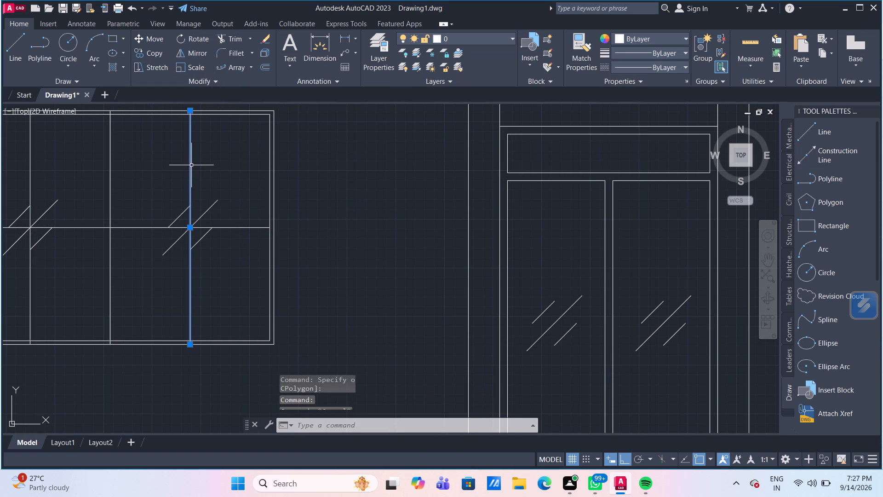
{"action": "left_click", "coordinate": [140, 229]}
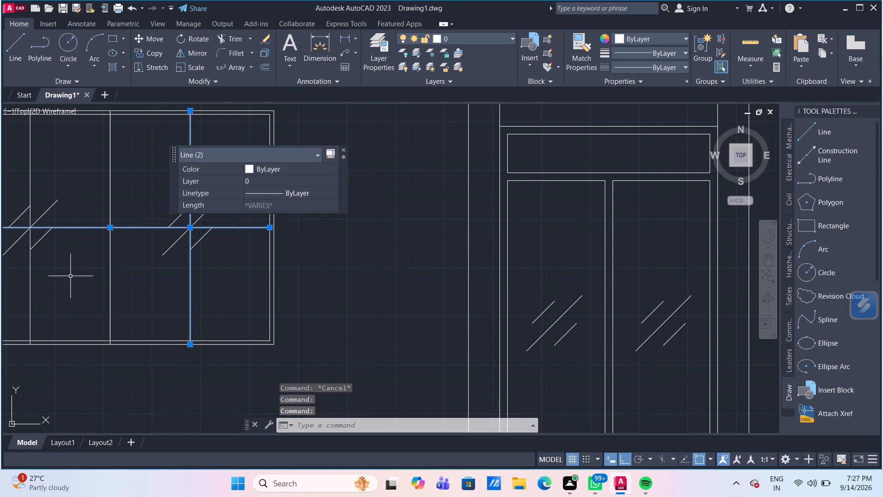
{"action": "left_click", "coordinate": [30, 296]}
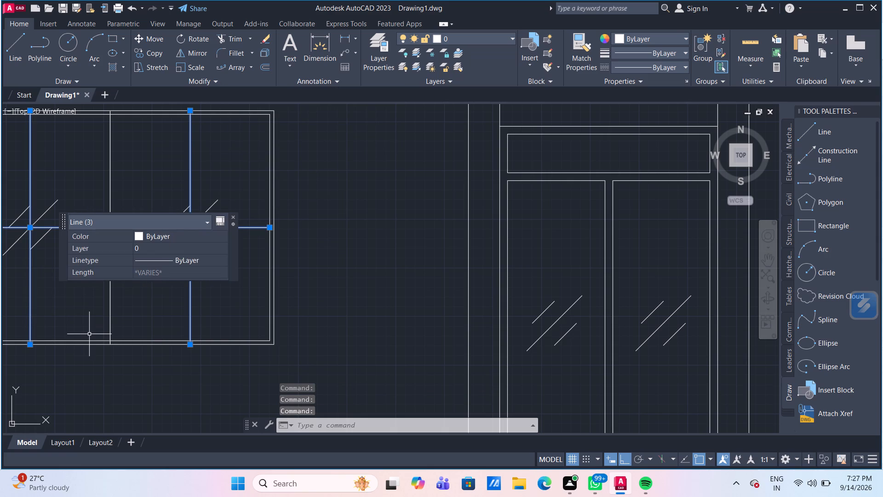
{"action": "key", "text": "Delete"}
Erase the upper window's two outer vertical dividers and all horizontal divider segments, keeping the central vertical divider and glass lines.
{"action": "scroll", "coordinate": [125, 324], "scroll_direction": "down", "scroll_amount": 2}
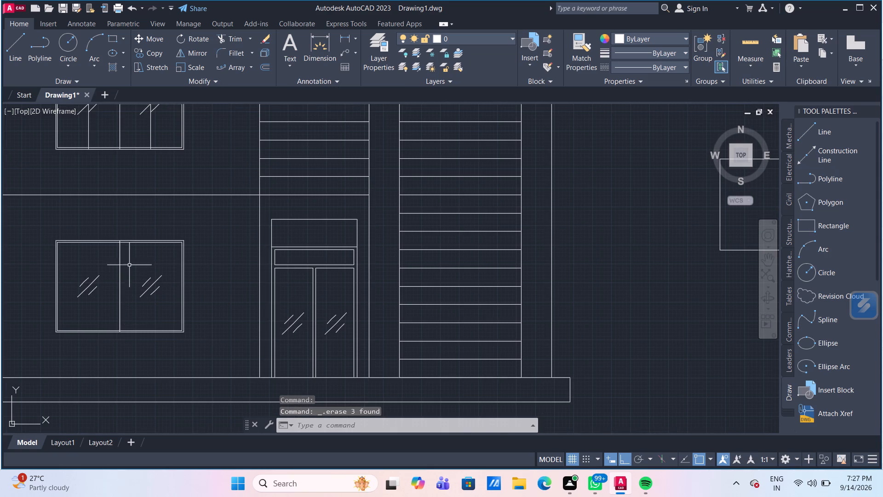
{"action": "middle_click_drag", "start_coordinate": [115, 210], "coordinate": [178, 340]}
{"action": "scroll", "coordinate": [173, 244], "scroll_direction": "up", "scroll_amount": 2}
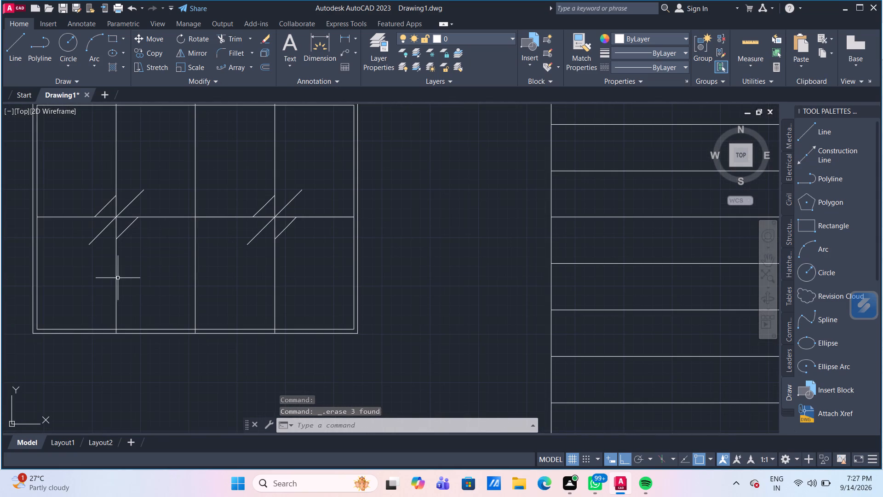
{"action": "left_click", "coordinate": [115, 278]}
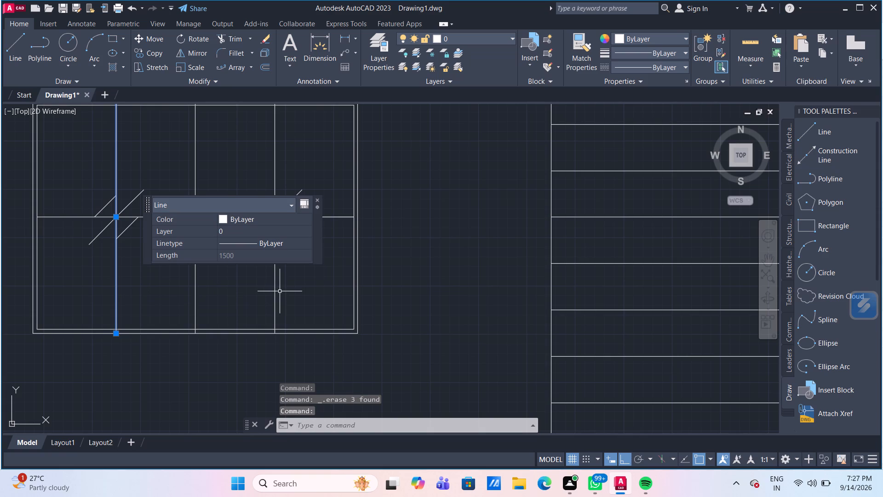
{"action": "left_click", "coordinate": [275, 290]}
{"action": "left_click", "coordinate": [225, 218]}
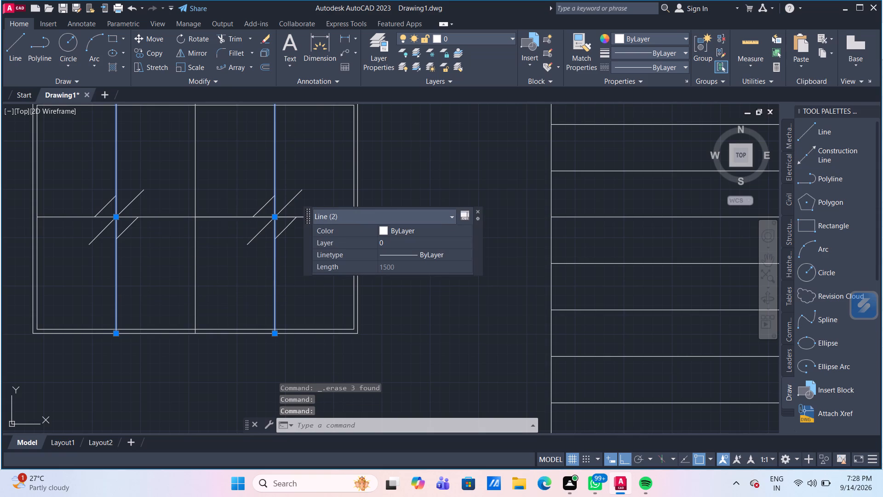
{"action": "key", "text": "Delete"}
{"action": "scroll", "coordinate": [214, 214], "scroll_direction": "down", "scroll_amount": 3}
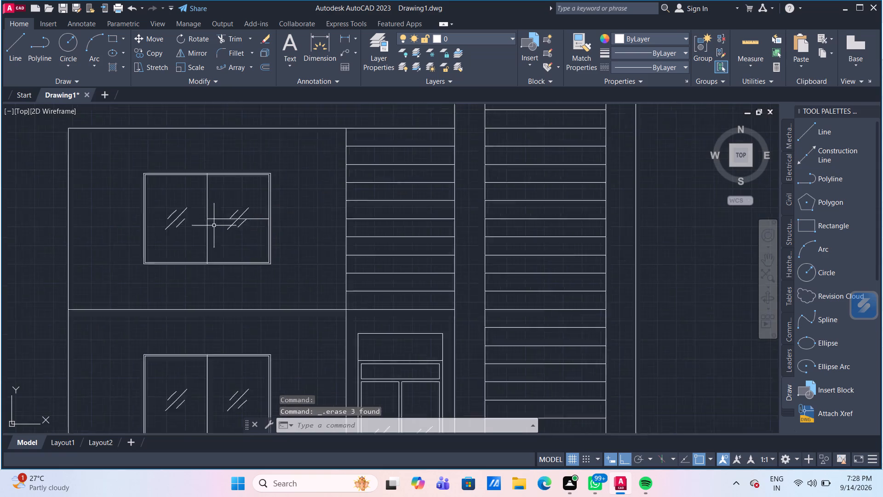
{"action": "scroll", "coordinate": [216, 227], "scroll_direction": "up", "scroll_amount": 2}
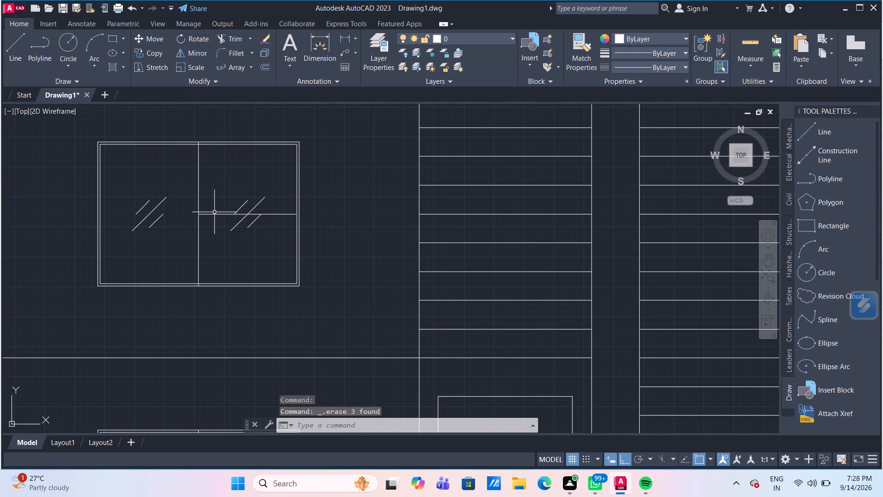
{"action": "left_click", "coordinate": [214, 215]}
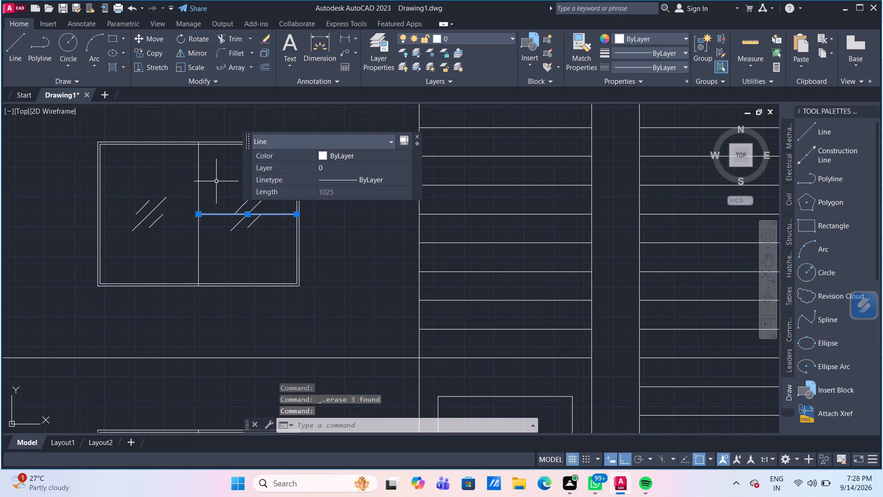
{"action": "key", "text": "Delete"}
Trim the lower window's central divider where it crosses the gap between the inner and outer frames, at both bottom and top.
{"action": "scroll", "coordinate": [216, 182], "scroll_direction": "down", "scroll_amount": 4}
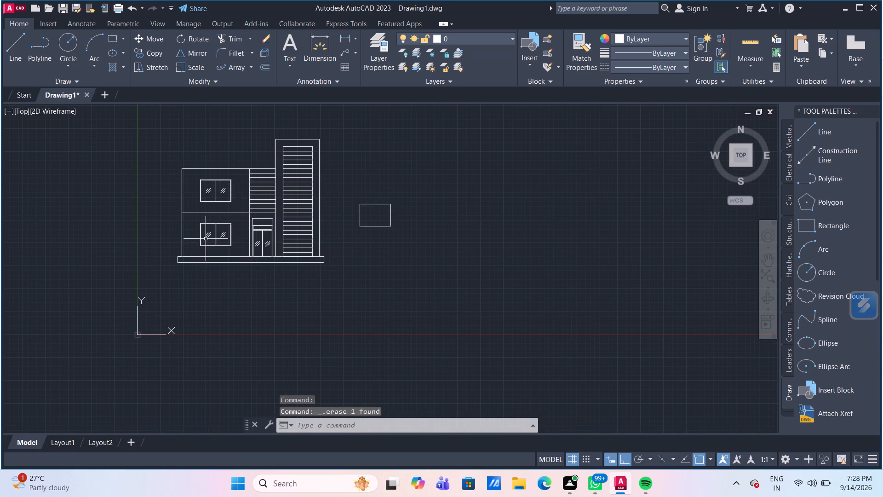
{"action": "scroll", "coordinate": [206, 238], "scroll_direction": "up", "scroll_amount": 4}
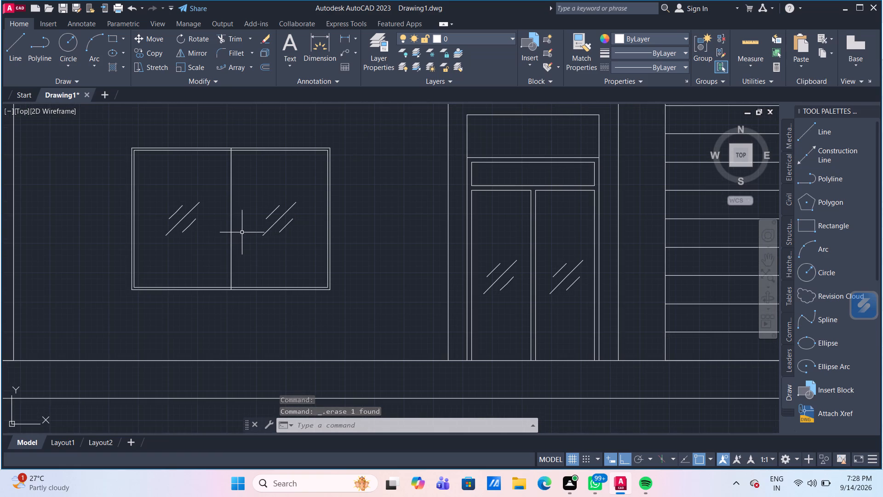
{"action": "scroll", "coordinate": [229, 258], "scroll_direction": "up", "scroll_amount": 2}
{"action": "type", "text": "TR"}
{"action": "key", "text": "Return"}
{"action": "scroll", "coordinate": [233, 353], "scroll_direction": "up", "scroll_amount": 2}
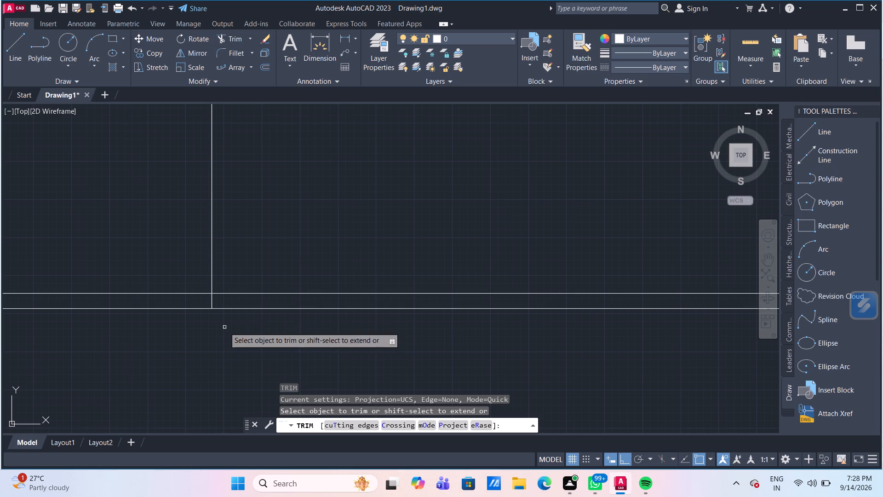
{"action": "left_click", "coordinate": [212, 301]}
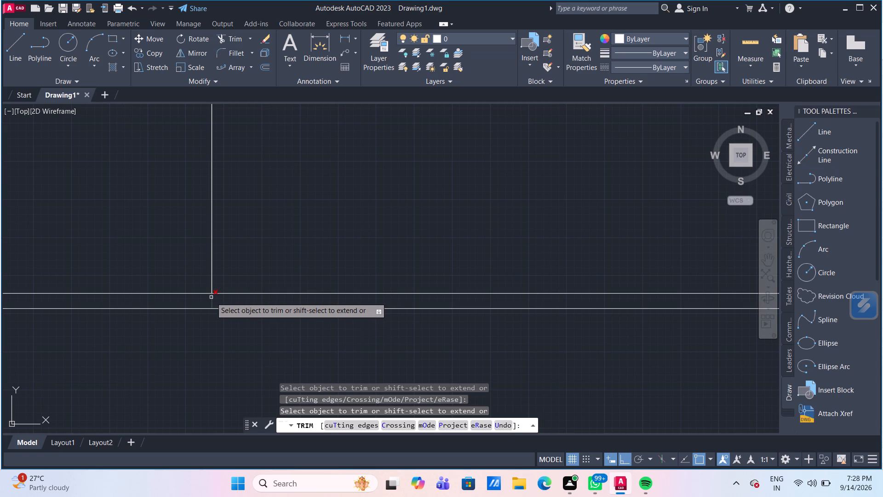
{"action": "left_click", "coordinate": [212, 303]}
{"action": "scroll", "coordinate": [252, 246], "scroll_direction": "down", "scroll_amount": 4}
{"action": "middle_click_drag", "start_coordinate": [269, 221], "coordinate": [281, 354]}
{"action": "scroll", "coordinate": [283, 360], "scroll_direction": "down", "scroll_amount": 1}
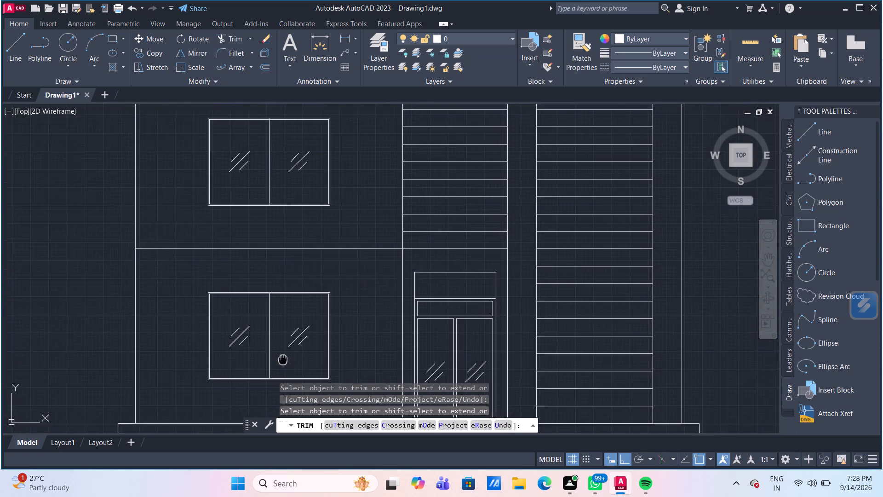
{"action": "scroll", "coordinate": [256, 249], "scroll_direction": "up", "scroll_amount": 3}
{"action": "scroll", "coordinate": [281, 324], "scroll_direction": "up", "scroll_amount": 1}
{"action": "middle_click_drag", "start_coordinate": [281, 322], "coordinate": [238, 239]}
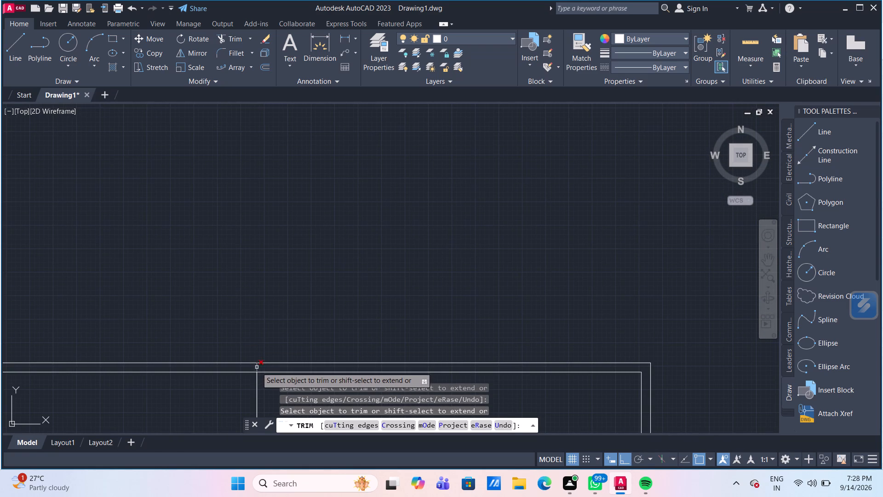
{"action": "left_click", "coordinate": [257, 367]}
{"action": "left_click", "coordinate": [258, 369]}
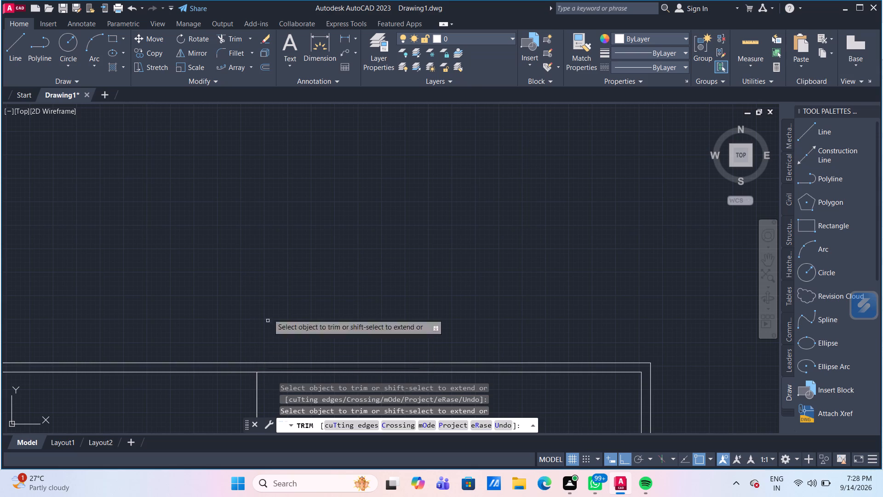
Trim the upper window's central divider out of the frame gap at the bottom and top, and finish trimming.
{"action": "scroll", "coordinate": [266, 280], "scroll_direction": "down", "scroll_amount": 4}
{"action": "scroll", "coordinate": [263, 207], "scroll_direction": "up", "scroll_amount": 5}
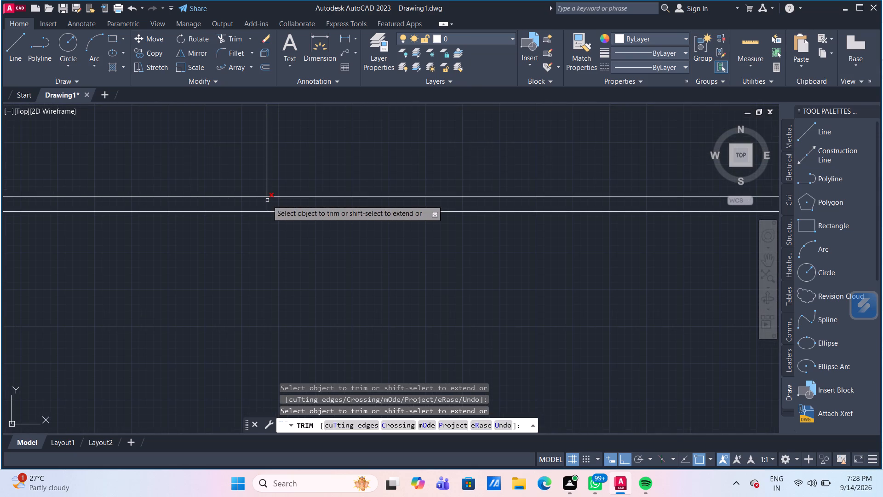
{"action": "left_click", "coordinate": [268, 203]}
{"action": "scroll", "coordinate": [277, 184], "scroll_direction": "down", "scroll_amount": 4}
{"action": "middle_click_drag", "start_coordinate": [281, 188], "coordinate": [282, 427]}
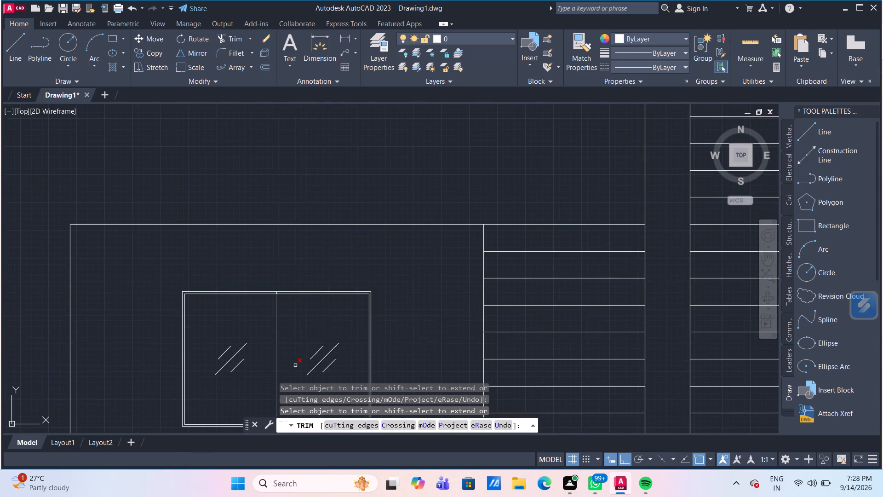
{"action": "scroll", "coordinate": [284, 310], "scroll_direction": "up", "scroll_amount": 4}
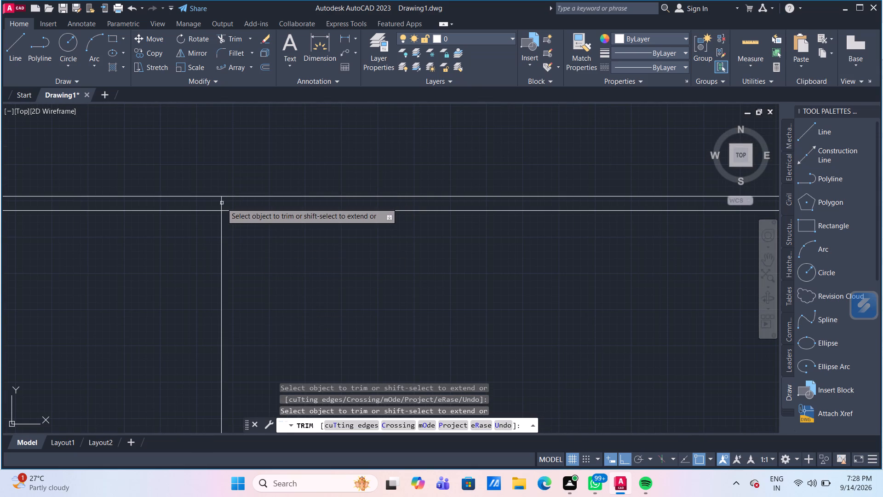
{"action": "left_click", "coordinate": [222, 203]}
{"action": "scroll", "coordinate": [387, 275], "scroll_direction": "down", "scroll_amount": 7}
{"action": "middle_click_drag", "start_coordinate": [396, 302], "coordinate": [309, 162]}
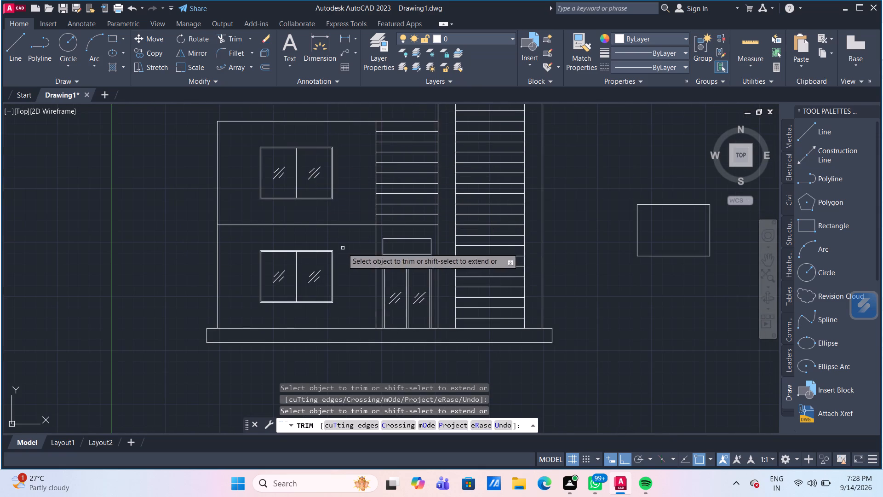
{"action": "scroll", "coordinate": [366, 265], "scroll_direction": "down", "scroll_amount": 1}
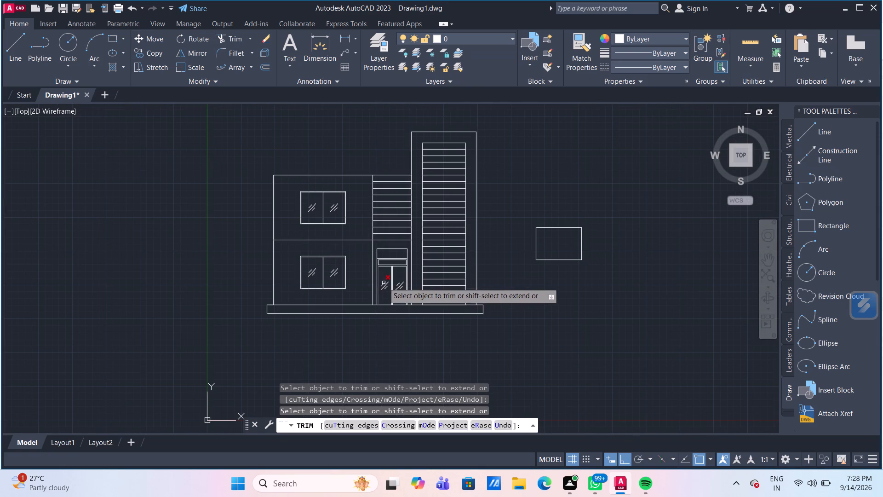
{"action": "key", "text": "Escape"}
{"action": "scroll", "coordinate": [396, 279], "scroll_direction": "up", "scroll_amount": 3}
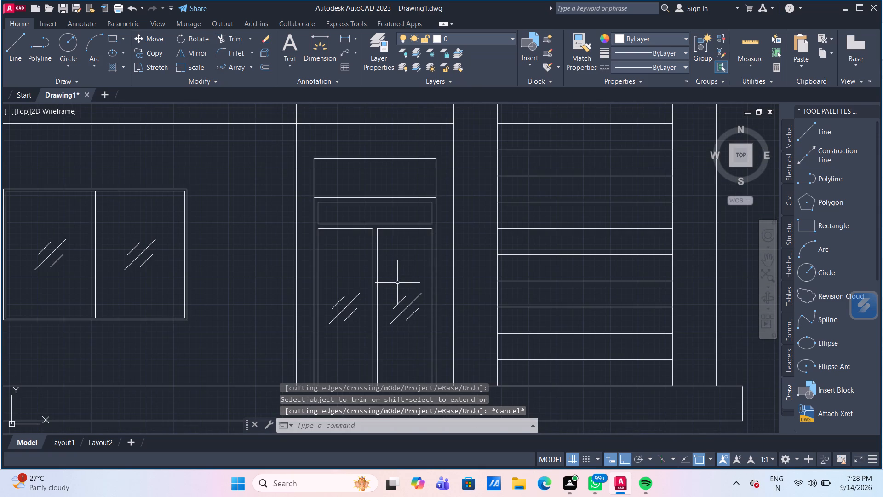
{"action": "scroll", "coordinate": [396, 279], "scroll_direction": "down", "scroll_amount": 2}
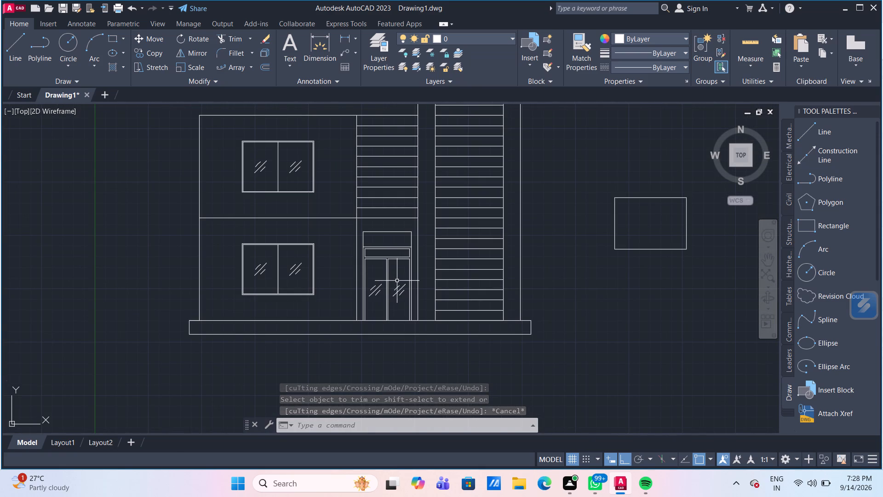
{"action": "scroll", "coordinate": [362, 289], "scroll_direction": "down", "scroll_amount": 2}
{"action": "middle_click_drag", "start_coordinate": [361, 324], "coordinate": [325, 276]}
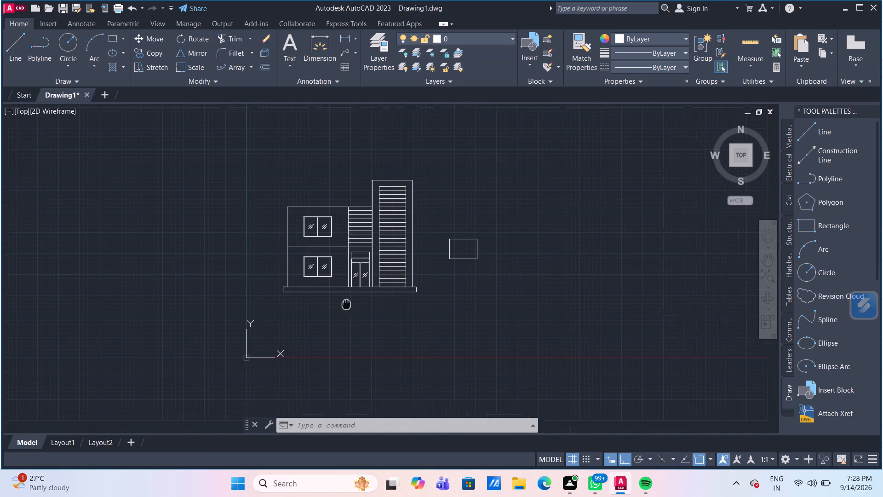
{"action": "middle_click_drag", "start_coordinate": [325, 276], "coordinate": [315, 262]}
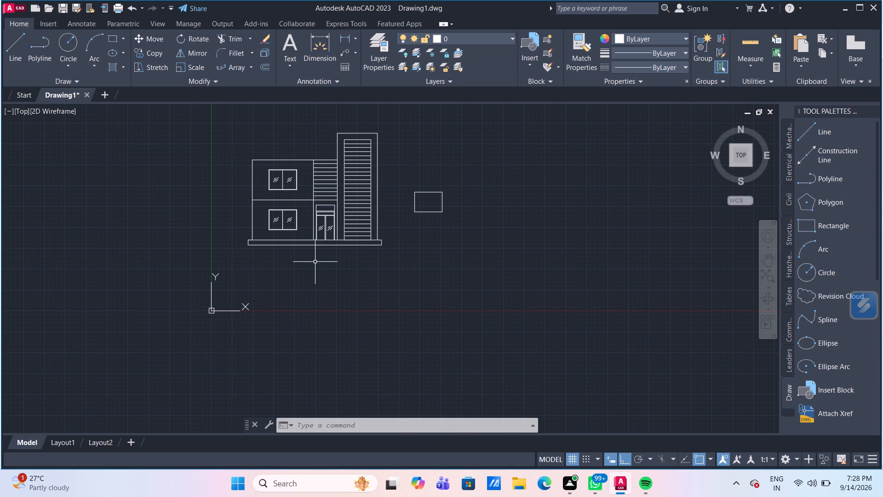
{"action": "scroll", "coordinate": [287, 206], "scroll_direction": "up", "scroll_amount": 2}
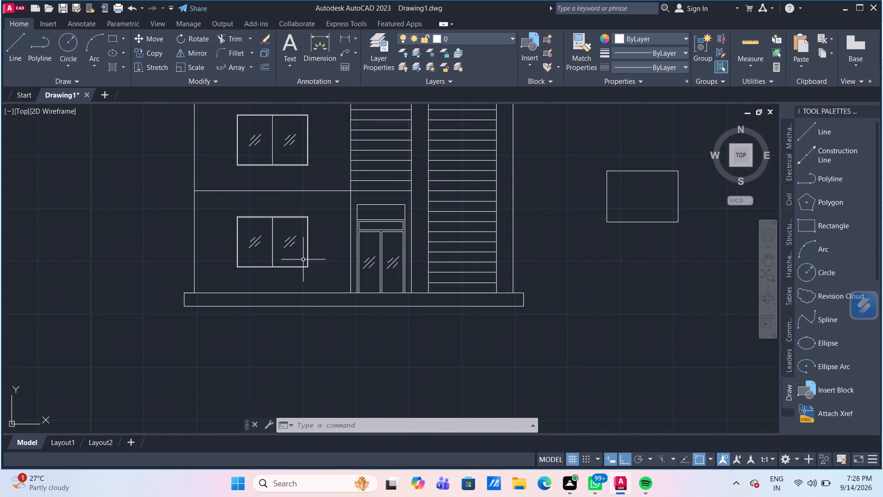
Ungroup the diagonal glass lines in the right pane of the lower window.
{"action": "scroll", "coordinate": [288, 252], "scroll_direction": "up", "scroll_amount": 4}
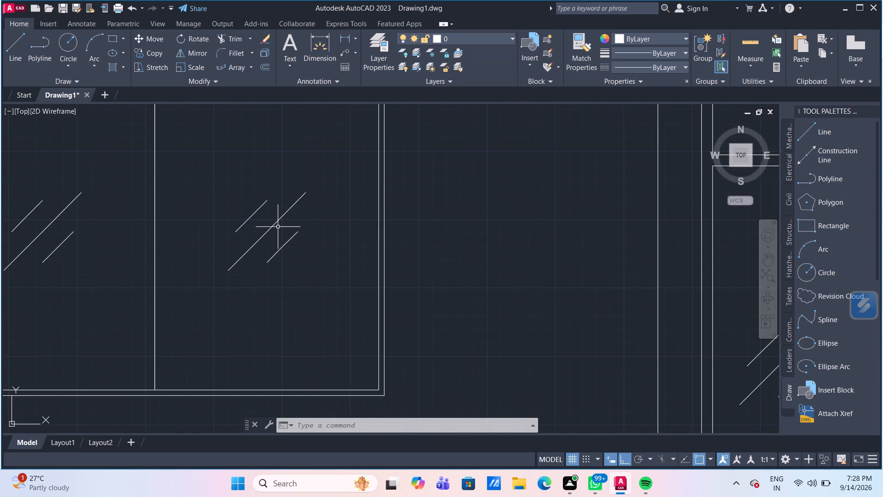
{"action": "left_click", "coordinate": [273, 227]}
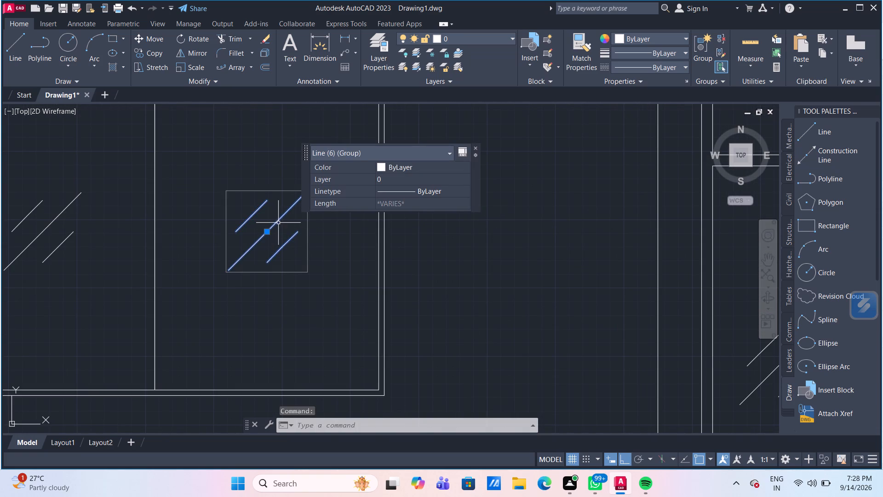
{"action": "left_click", "coordinate": [722, 37]}
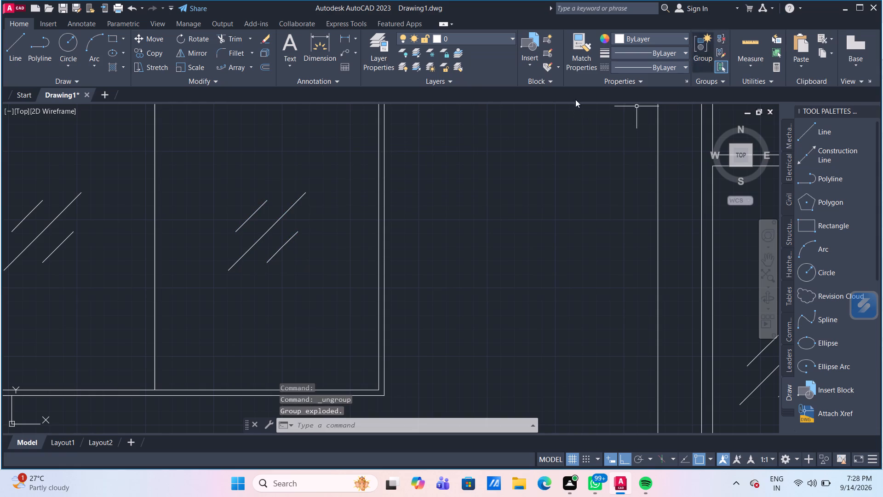
Turn Ortho off and shorten the pane's long middle diagonal glass line by 50 mm at each end.
{"action": "left_click", "coordinate": [303, 198]}
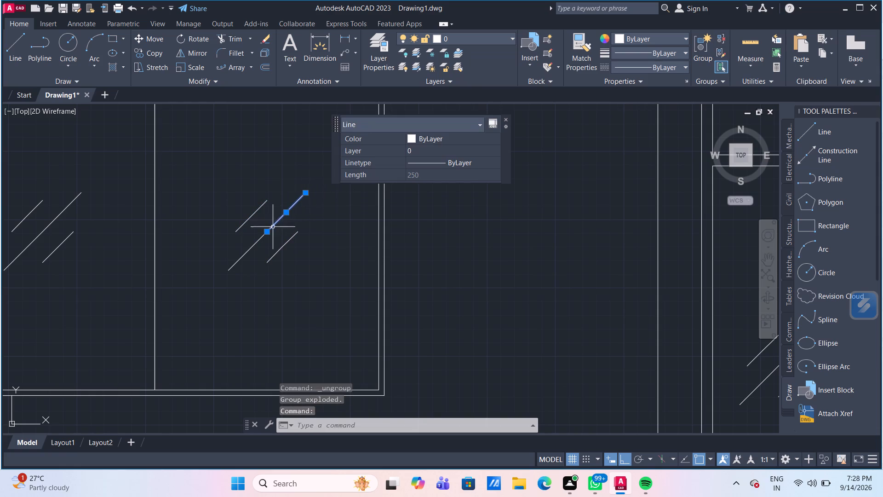
{"action": "left_click", "coordinate": [258, 241]}
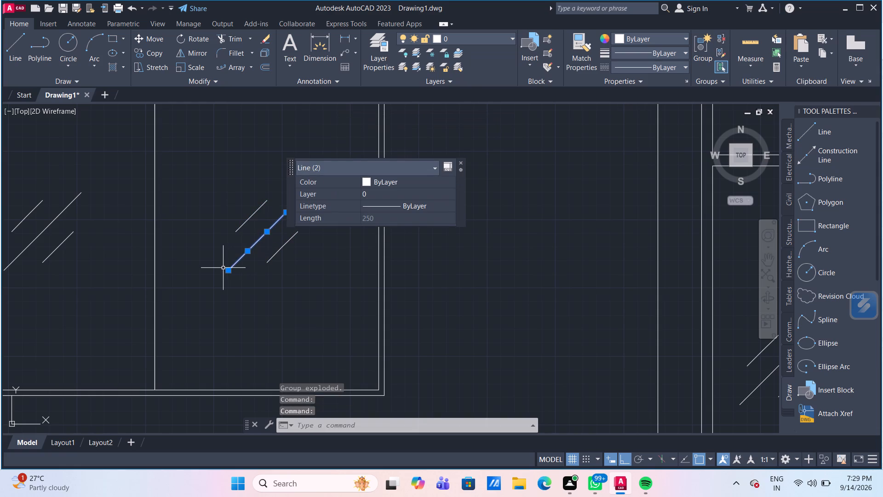
{"action": "left_click", "coordinate": [228, 272]}
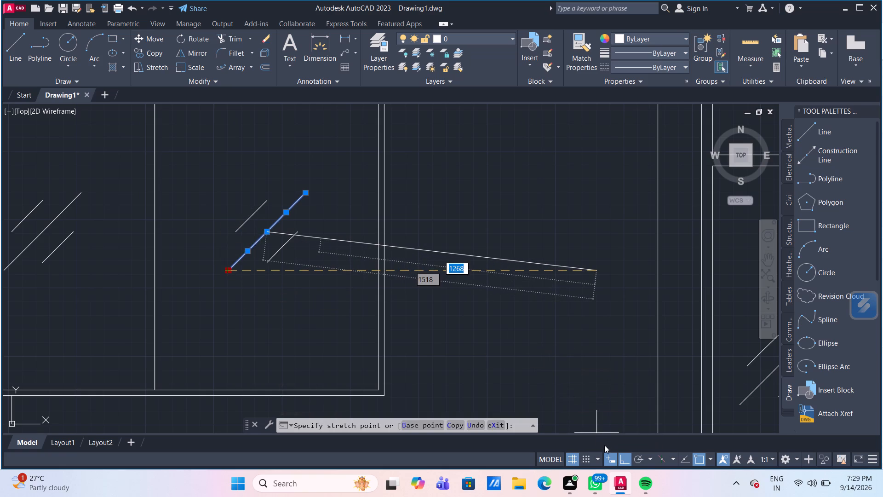
{"action": "left_click", "coordinate": [627, 460]}
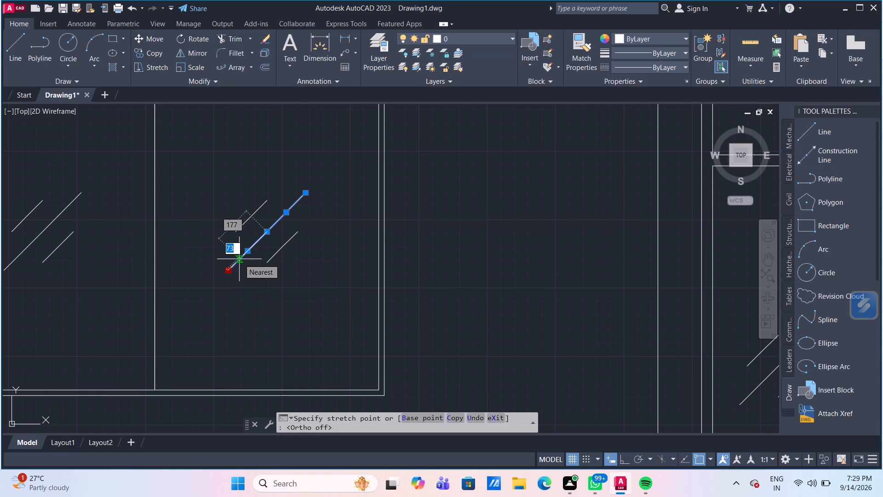
{"action": "type", "text": "50"}
{"action": "key", "text": "Return"}
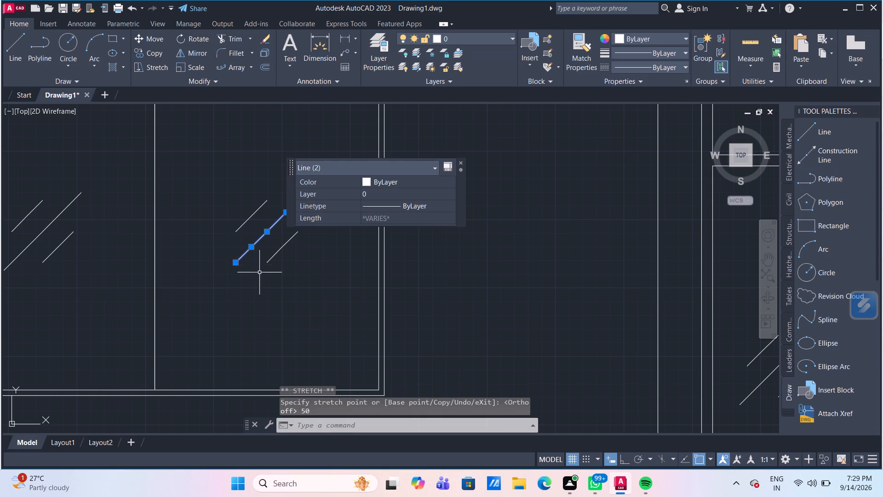
{"action": "middle_click_drag", "start_coordinate": [260, 274], "coordinate": [176, 329]}
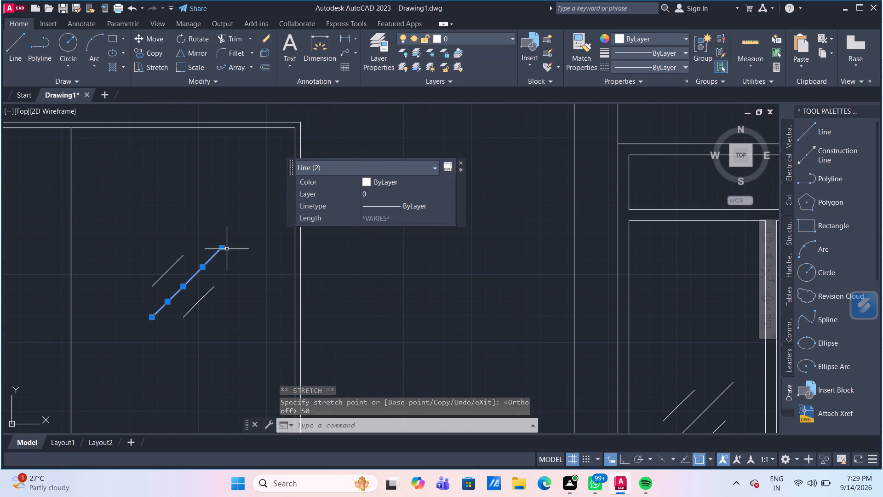
{"action": "left_click", "coordinate": [223, 248]}
{"action": "left_click", "coordinate": [219, 250]}
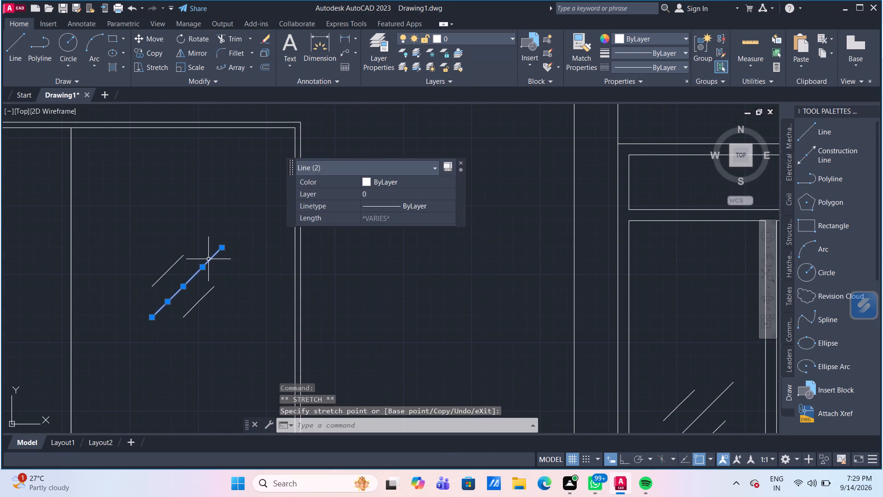
{"action": "left_click", "coordinate": [221, 248]}
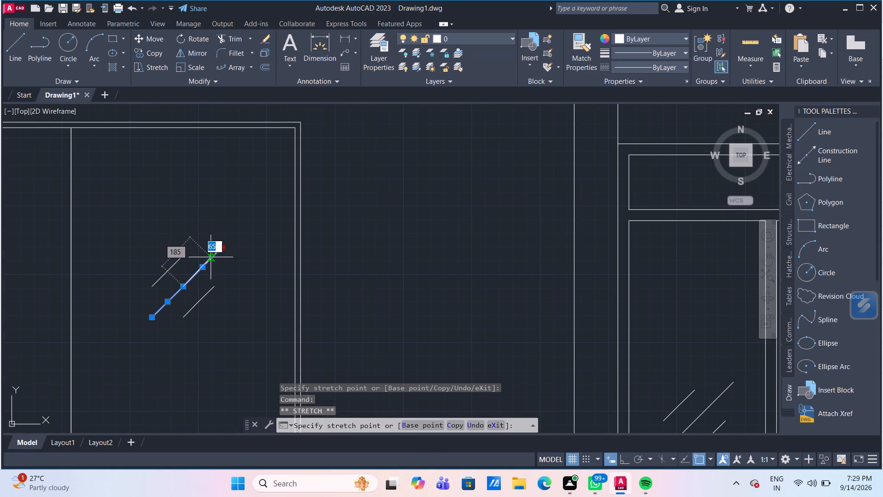
{"action": "type", "text": "50"}
{"action": "key", "text": "Return"}
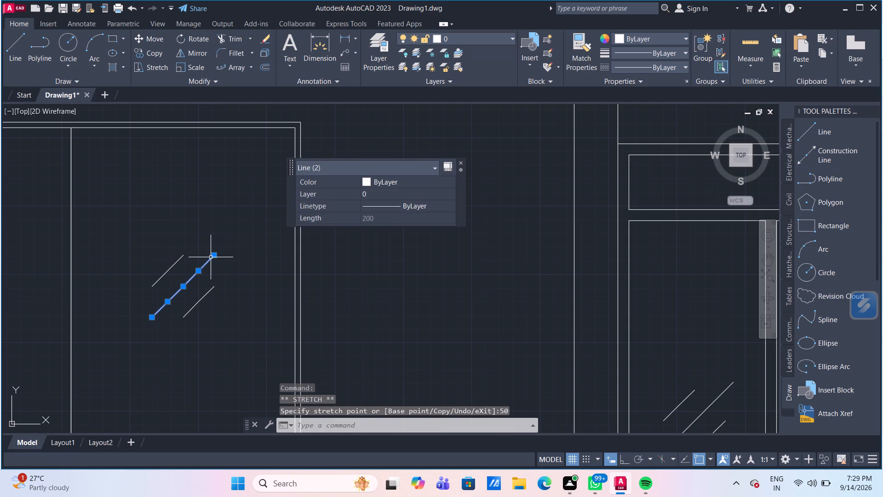
{"action": "key", "text": "Escape"}
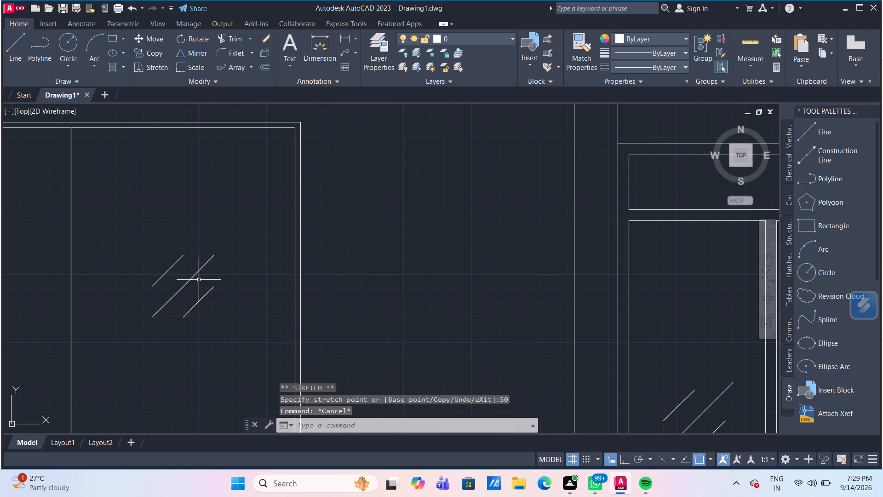
Check the segment lengths of the middle diagonal and the lower short diagonal in the same pane.
{"action": "scroll", "coordinate": [199, 281], "scroll_direction": "up", "scroll_amount": 1}
{"action": "left_click", "coordinate": [203, 262]}
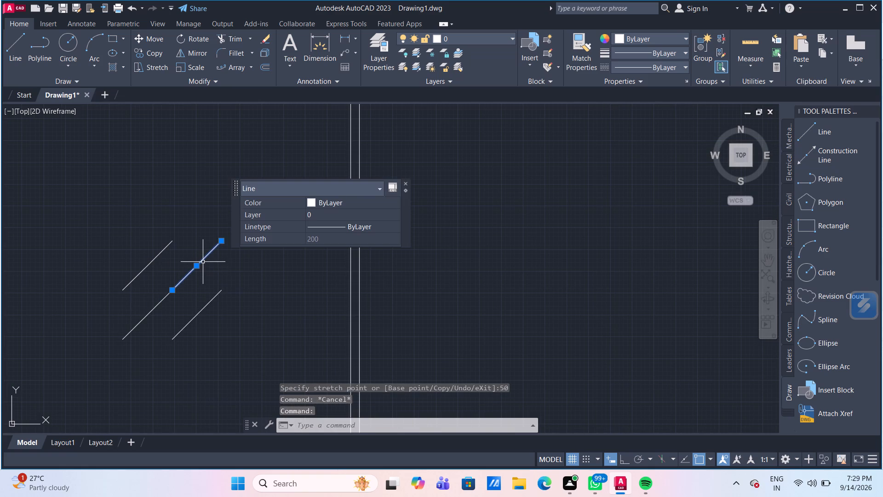
{"action": "left_click", "coordinate": [161, 300]}
{"action": "key", "text": "Escape"}
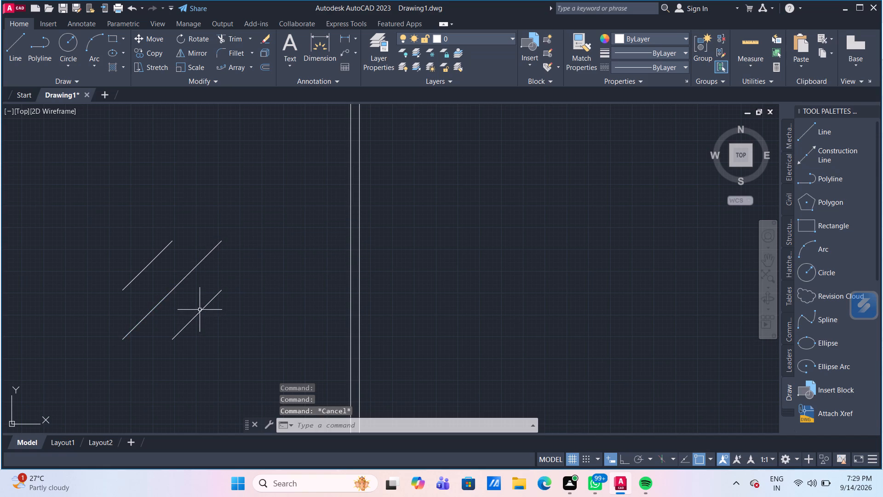
{"action": "left_click", "coordinate": [201, 313]}
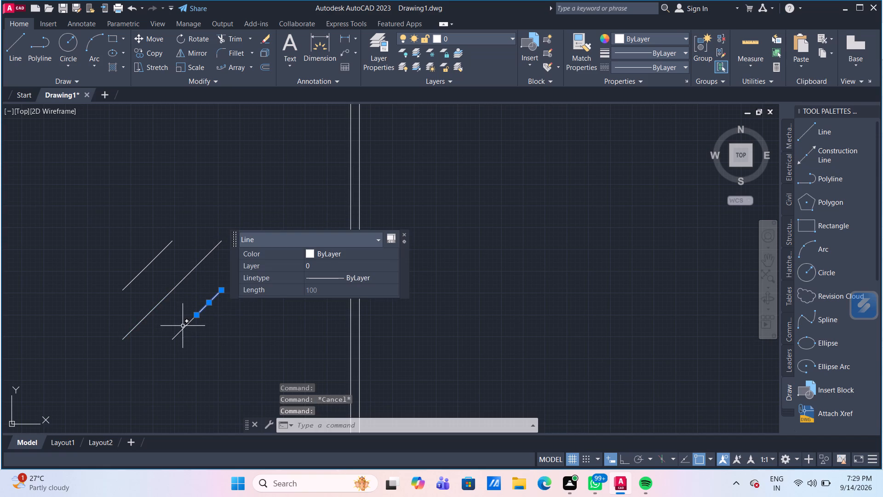
{"action": "left_click", "coordinate": [184, 328]}
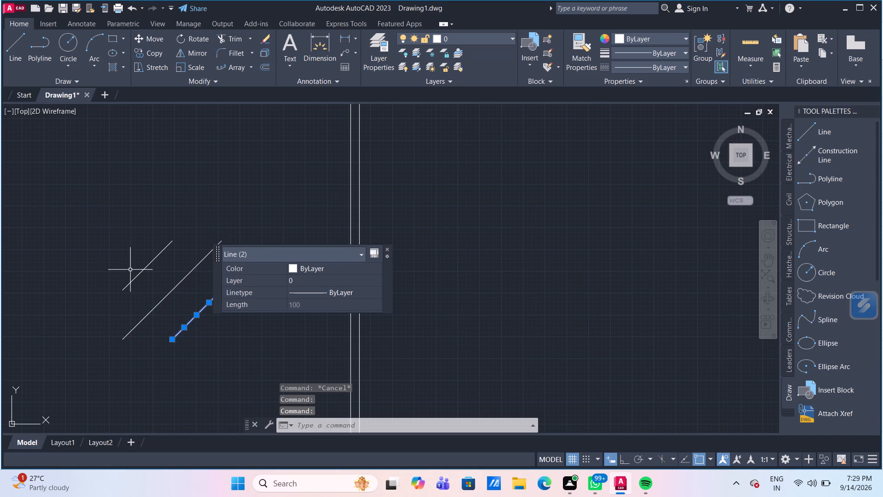
{"action": "key", "text": "Escape"}
{"action": "scroll", "coordinate": [168, 277], "scroll_direction": "down", "scroll_amount": 3}
{"action": "scroll", "coordinate": [216, 308], "scroll_direction": "down", "scroll_amount": 2}
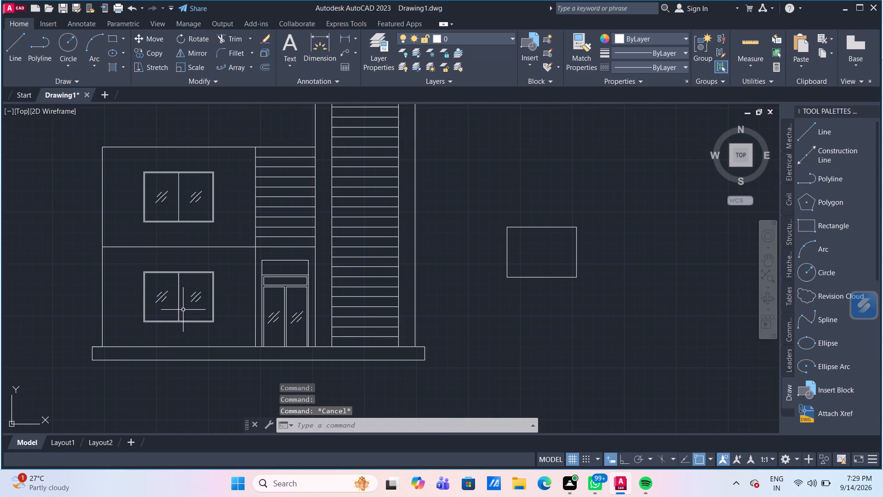
Shorten the middle diagonal glass line by another 25 mm at its upper end.
{"action": "scroll", "coordinate": [201, 298], "scroll_direction": "up", "scroll_amount": 2}
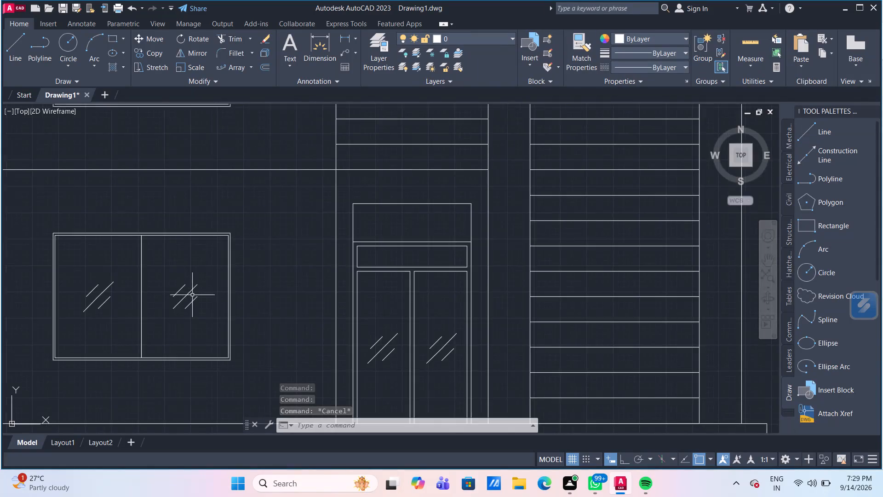
{"action": "scroll", "coordinate": [190, 295], "scroll_direction": "up", "scroll_amount": 3}
{"action": "middle_click_drag", "start_coordinate": [192, 294], "coordinate": [250, 226]}
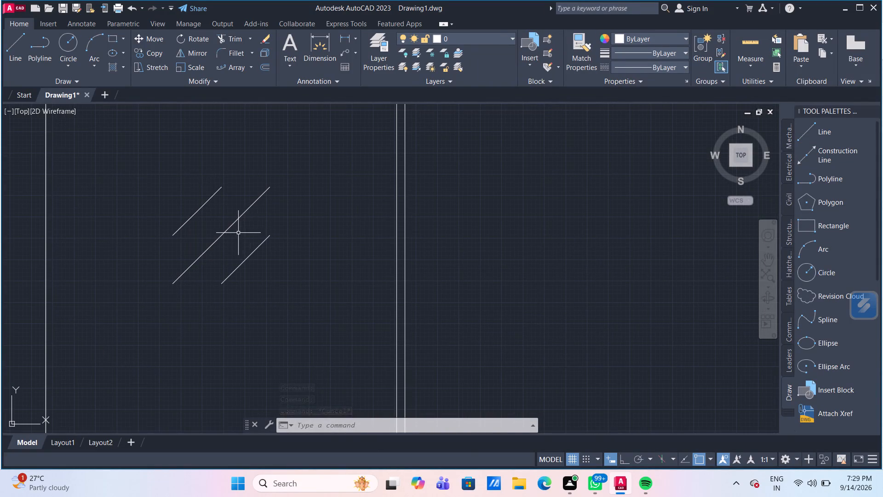
{"action": "scroll", "coordinate": [237, 233], "scroll_direction": "up", "scroll_amount": 1}
{"action": "middle_click_drag", "start_coordinate": [237, 233], "coordinate": [250, 239]}
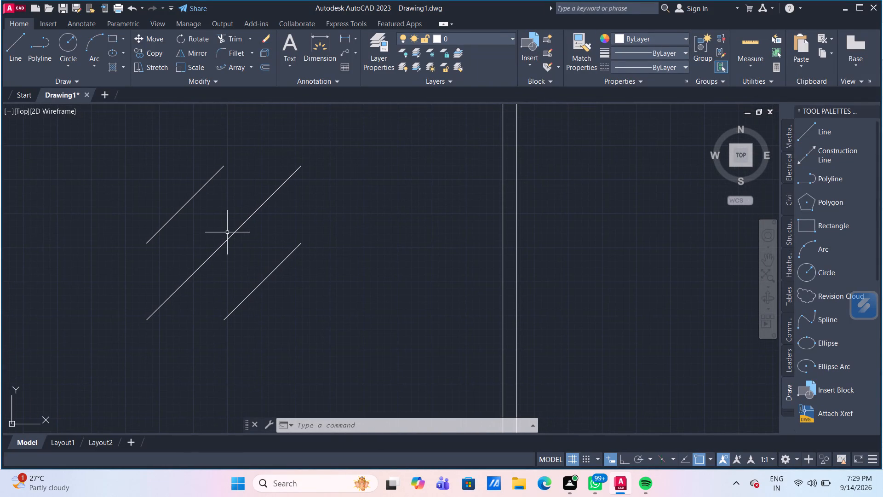
{"action": "left_click", "coordinate": [230, 237]}
{"action": "middle_click_drag", "start_coordinate": [247, 235], "coordinate": [215, 283]}
{"action": "scroll", "coordinate": [232, 255], "scroll_direction": "down", "scroll_amount": 1}
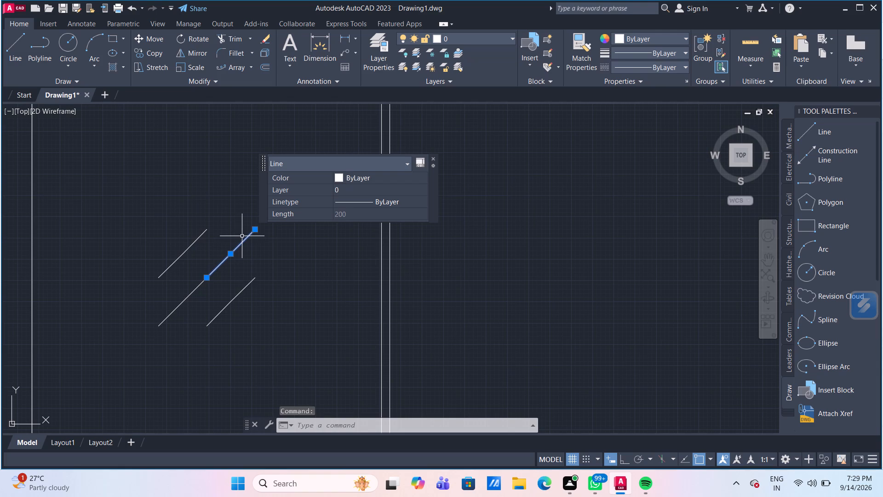
{"action": "left_click", "coordinate": [256, 231]}
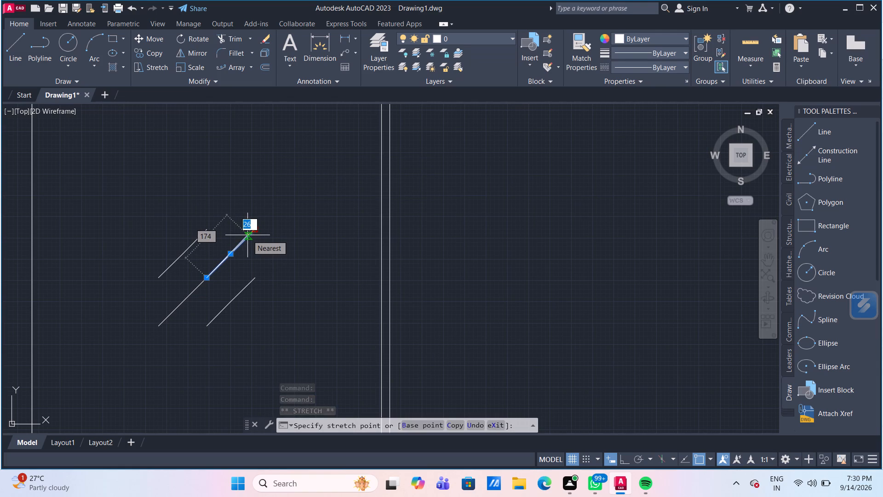
{"action": "type", "text": "175"}
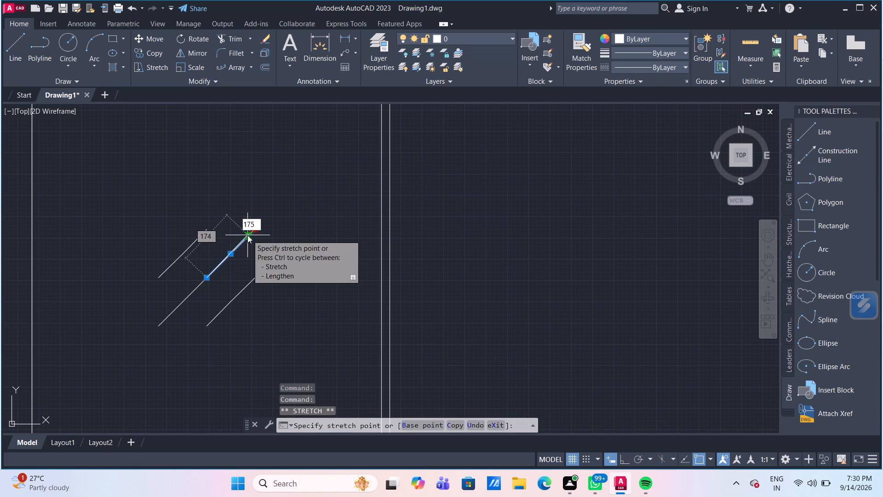
{"action": "key", "text": "BackSpace"}
{"action": "key", "text": "BackSpace"}
{"action": "key", "text": "BackSpace"}
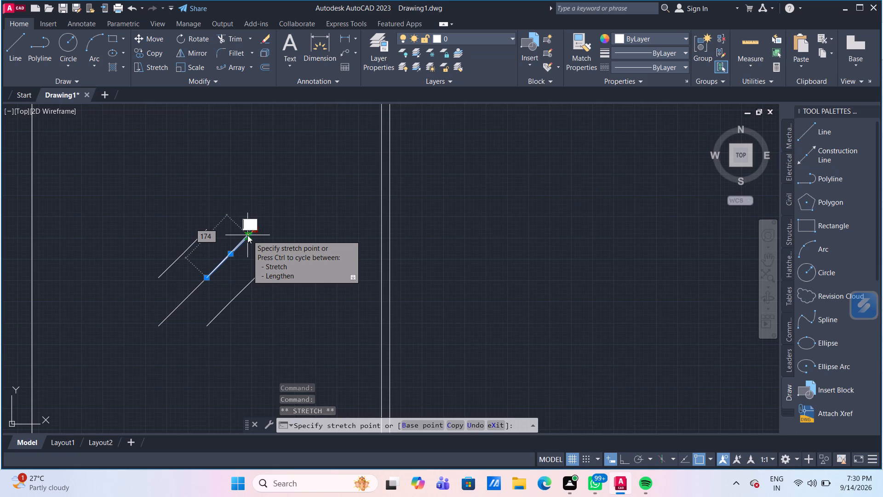
{"action": "type", "text": "25"}
{"action": "key", "text": "Return"}
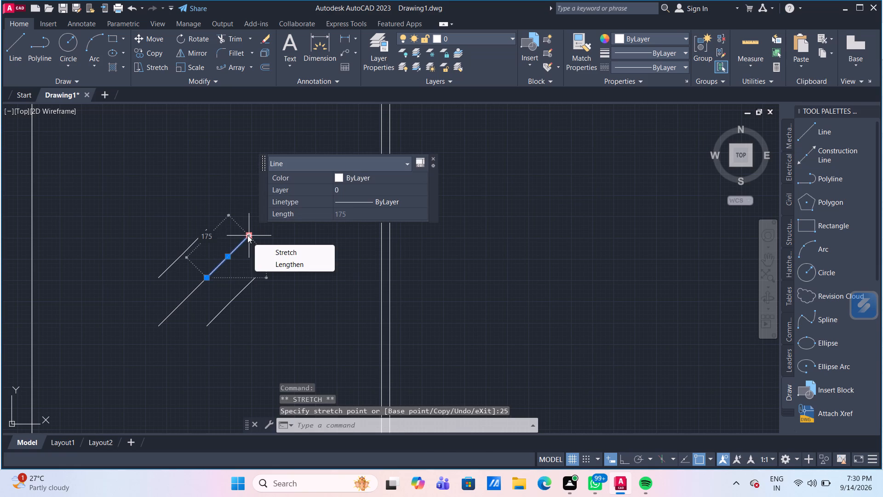
Shorten the middle diagonal glass line by another 25 mm at its lower end.
{"action": "left_click", "coordinate": [164, 320]}
{"action": "left_click", "coordinate": [158, 327]}
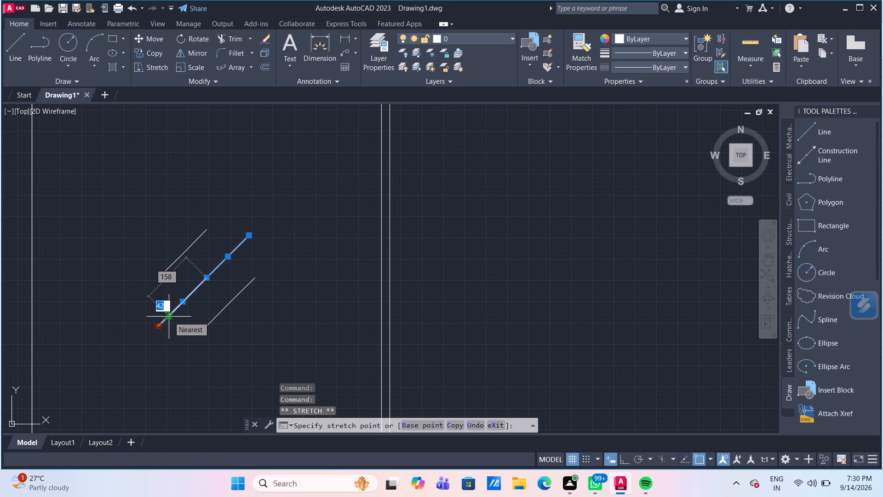
{"action": "key", "text": "1"}
{"action": "key", "text": "BackSpace"}
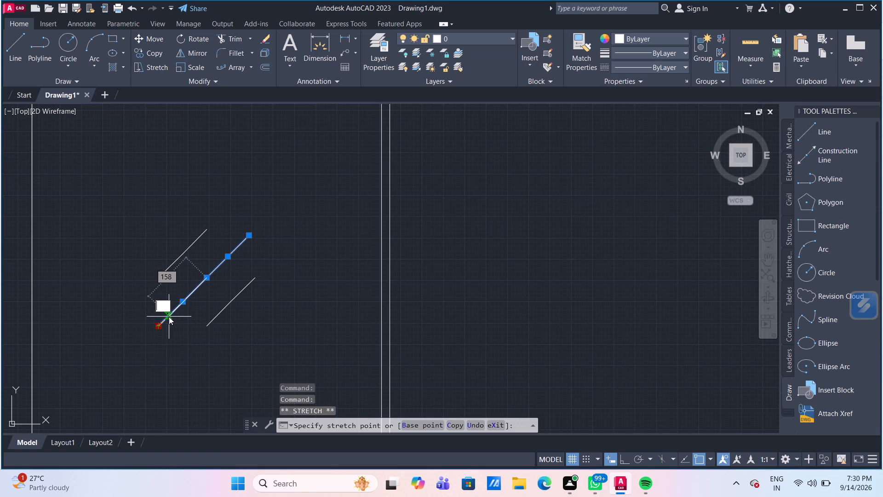
{"action": "type", "text": "25"}
{"action": "key", "text": "Return"}
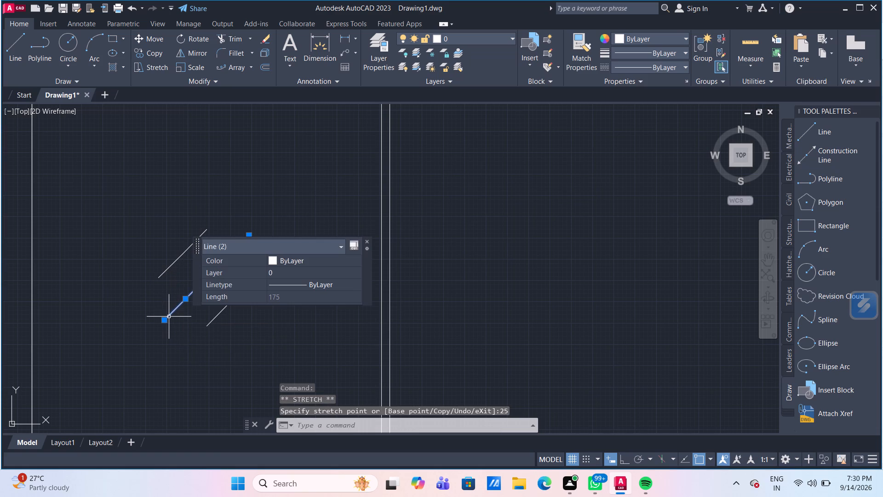
{"action": "scroll", "coordinate": [177, 350], "scroll_direction": "down", "scroll_amount": 2}
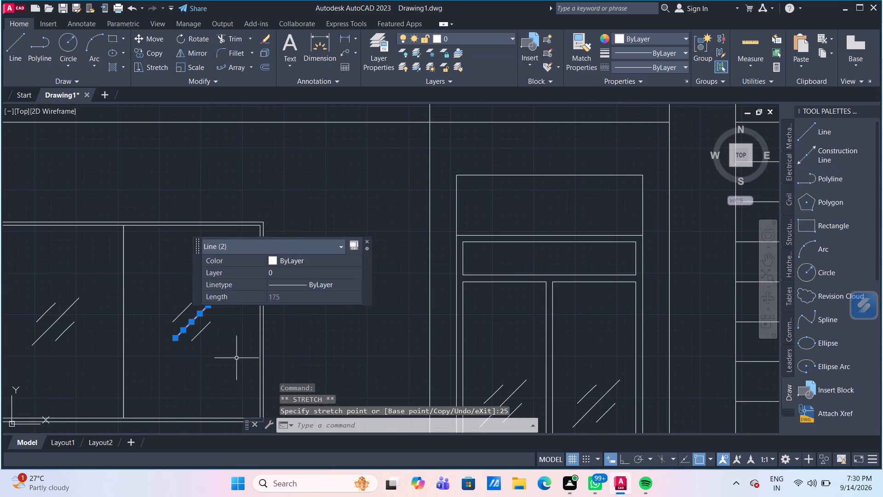
{"action": "key", "text": "Escape"}
Shorten the lower short diagonal glass line in the ground-floor window's right pane by 25 mm at each end.
{"action": "scroll", "coordinate": [236, 358], "scroll_direction": "down", "scroll_amount": 4}
{"action": "scroll", "coordinate": [233, 358], "scroll_direction": "up", "scroll_amount": 1}
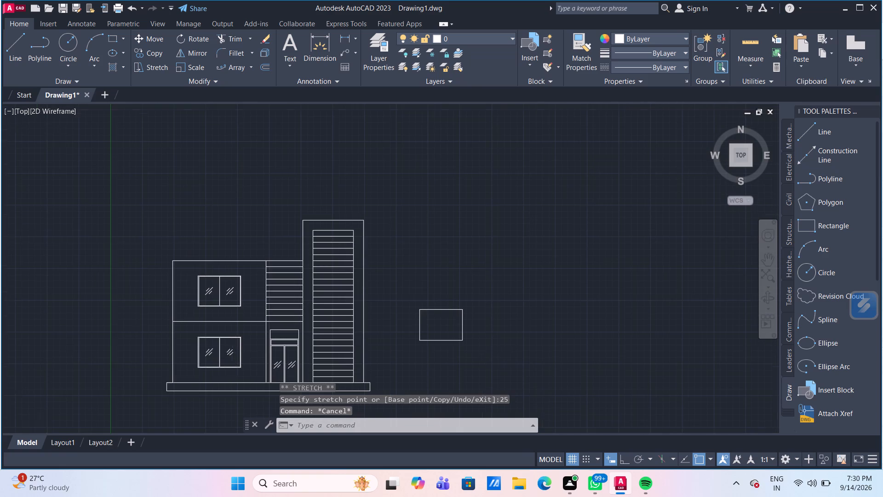
{"action": "scroll", "coordinate": [232, 358], "scroll_direction": "up", "scroll_amount": 4}
{"action": "middle_click_drag", "start_coordinate": [226, 357], "coordinate": [221, 333]}
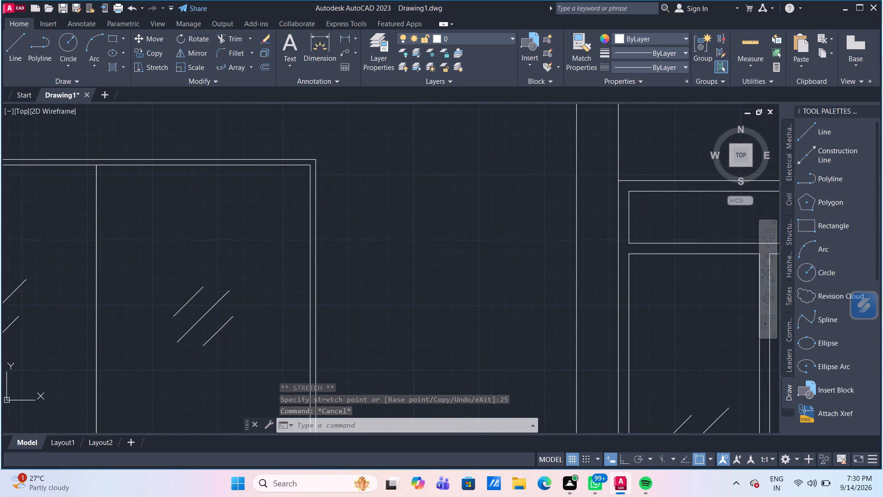
{"action": "scroll", "coordinate": [227, 326], "scroll_direction": "up", "scroll_amount": 1}
{"action": "left_click", "coordinate": [218, 327]}
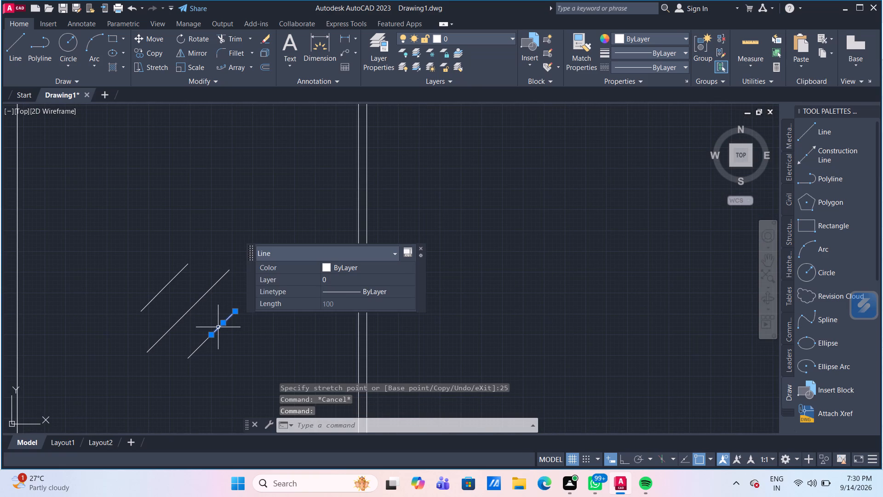
{"action": "left_click", "coordinate": [203, 342]}
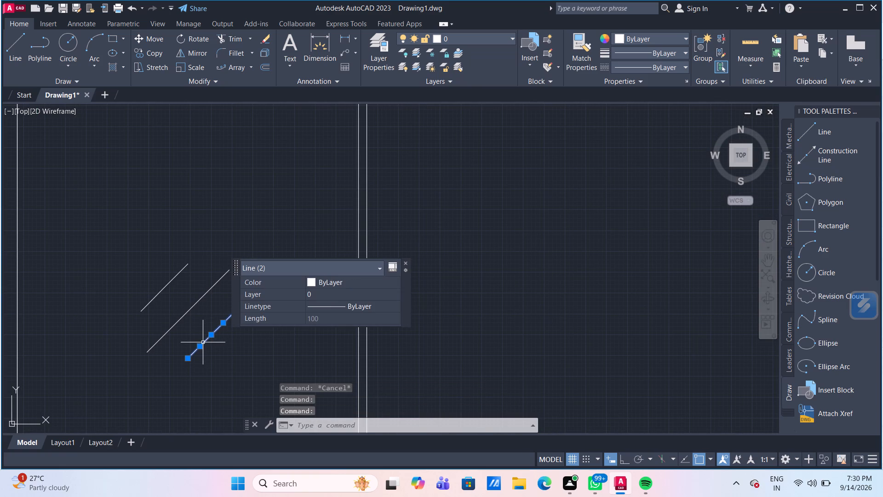
{"action": "middle_click_drag", "start_coordinate": [229, 360], "coordinate": [181, 335]}
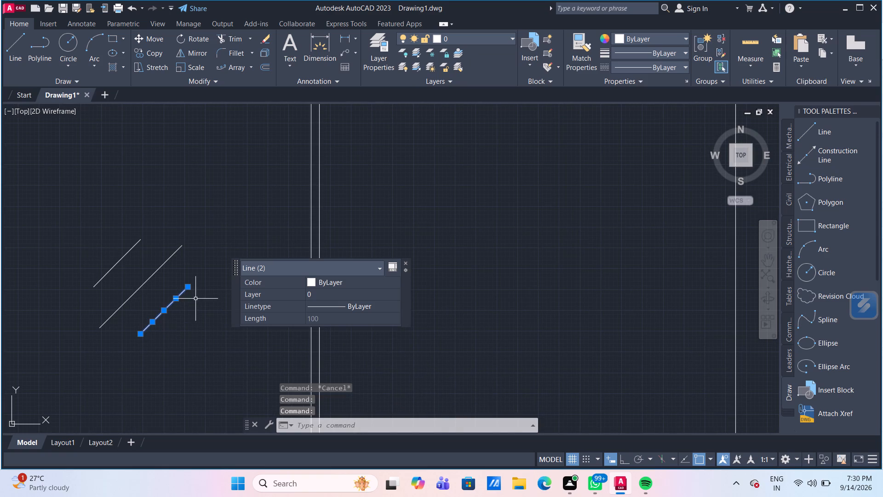
{"action": "left_click", "coordinate": [187, 287]}
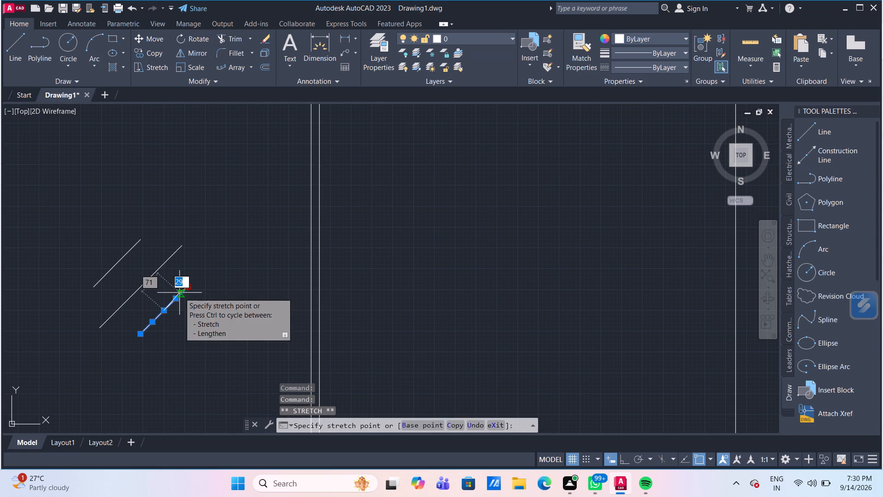
{"action": "type", "text": "25"}
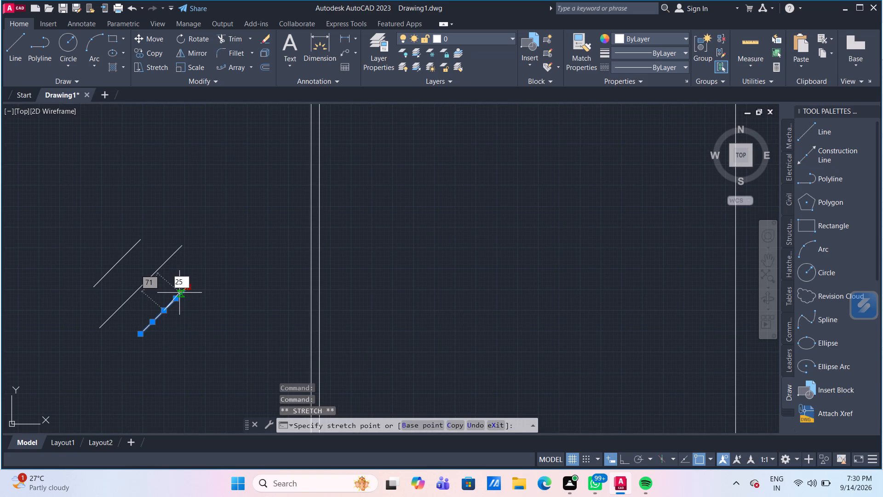
{"action": "key", "text": "Return"}
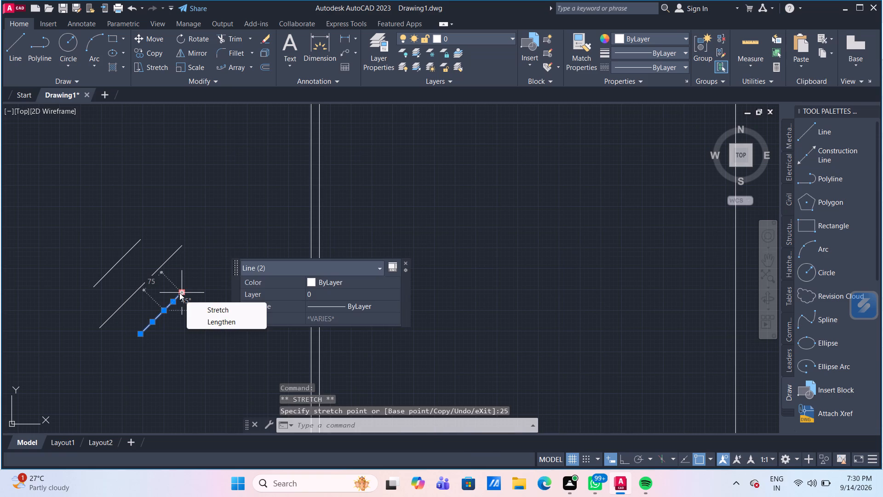
{"action": "left_click", "coordinate": [142, 334]}
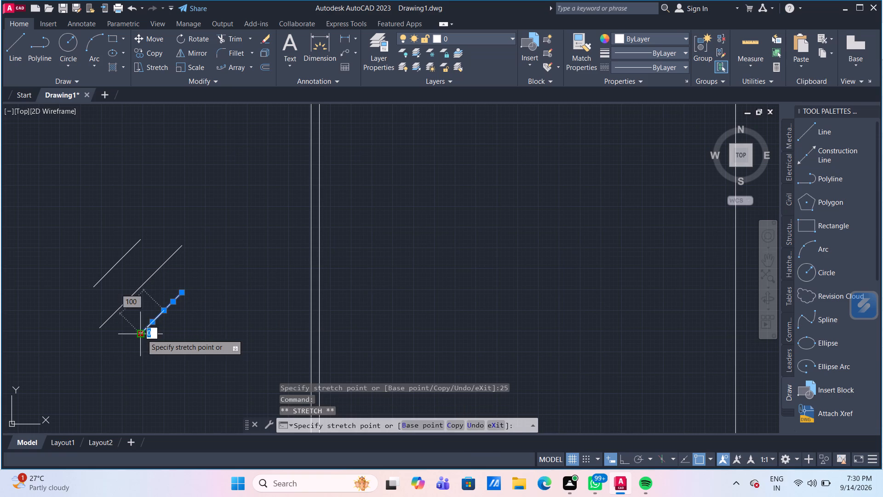
{"action": "type", "text": "25"}
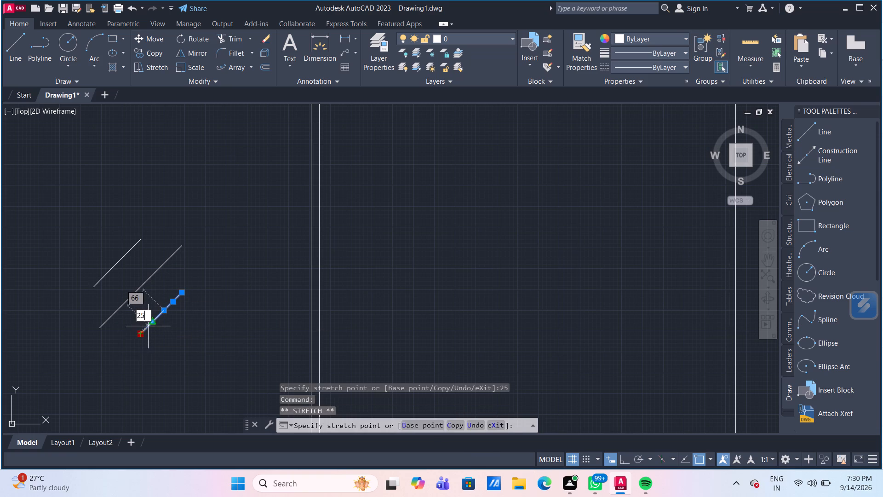
{"action": "key", "text": "Return"}
{"action": "key", "text": "Escape"}
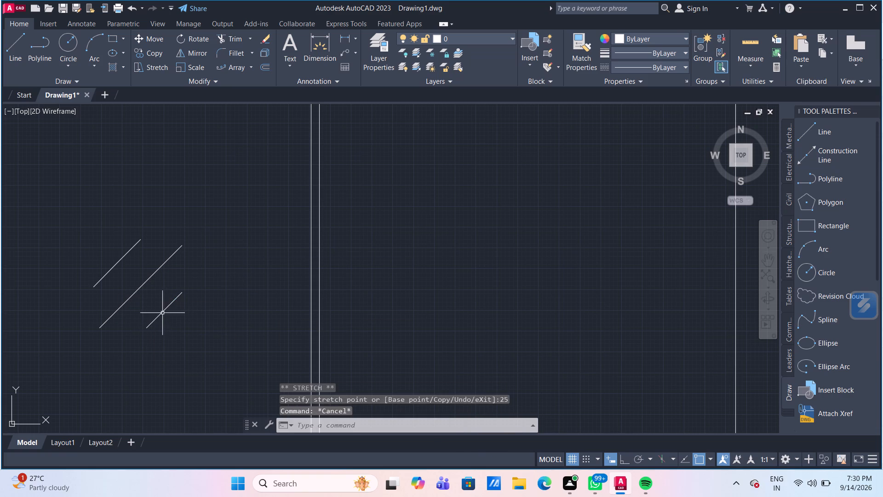
Offset both halves of the lower short diagonal 50 mm towards the middle diagonal.
{"action": "middle_click_drag", "start_coordinate": [160, 303], "coordinate": [178, 315]}
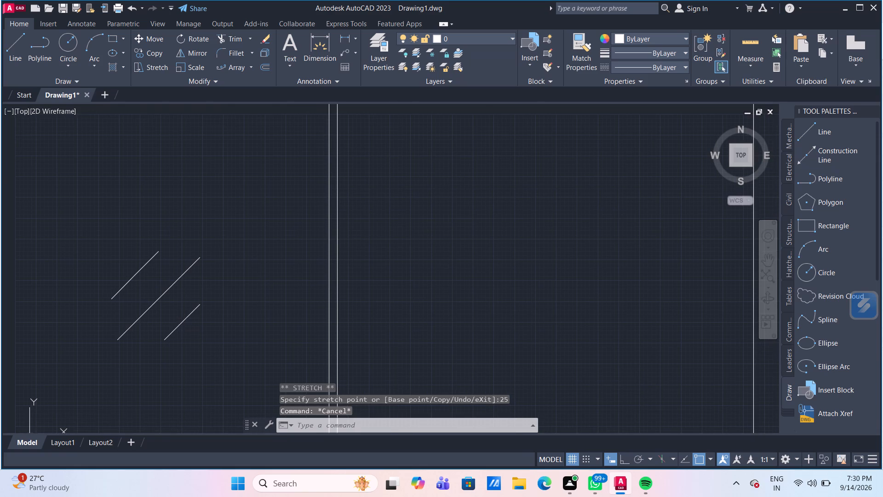
{"action": "key", "text": "o"}
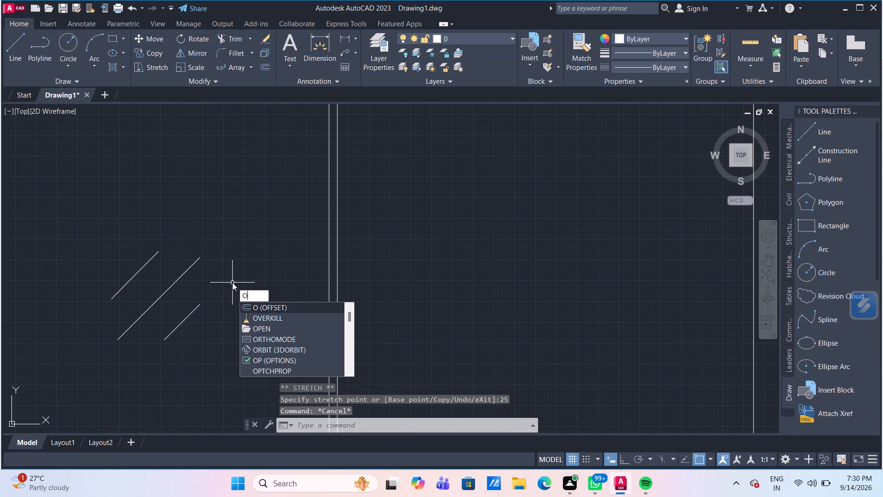
{"action": "key", "text": "Return"}
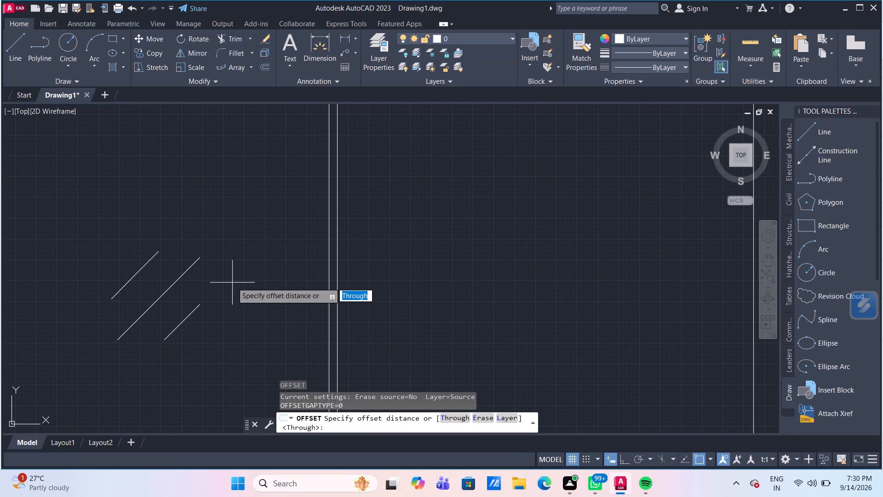
{"action": "key", "text": "Return"}
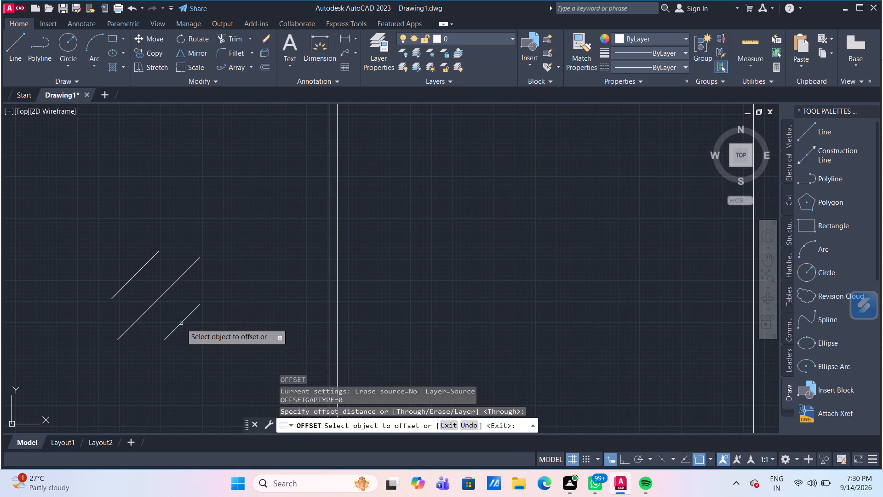
{"action": "left_click", "coordinate": [183, 322]}
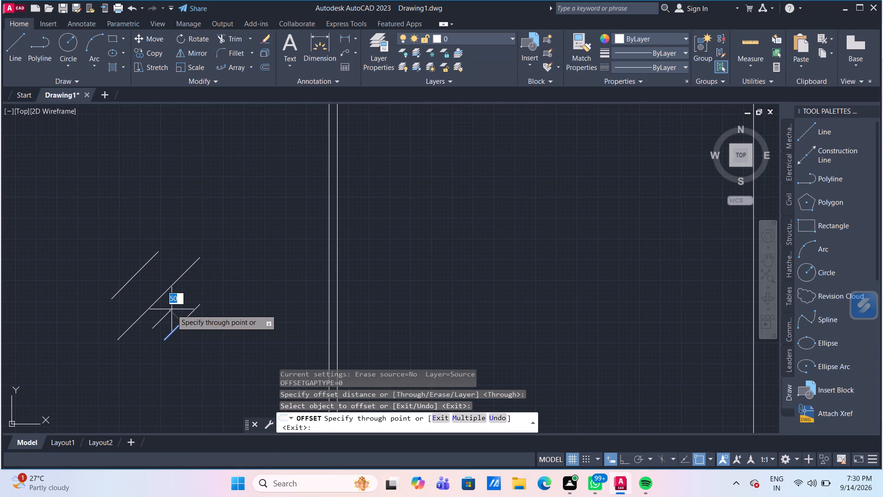
{"action": "type", "text": "50"}
{"action": "key", "text": "Return"}
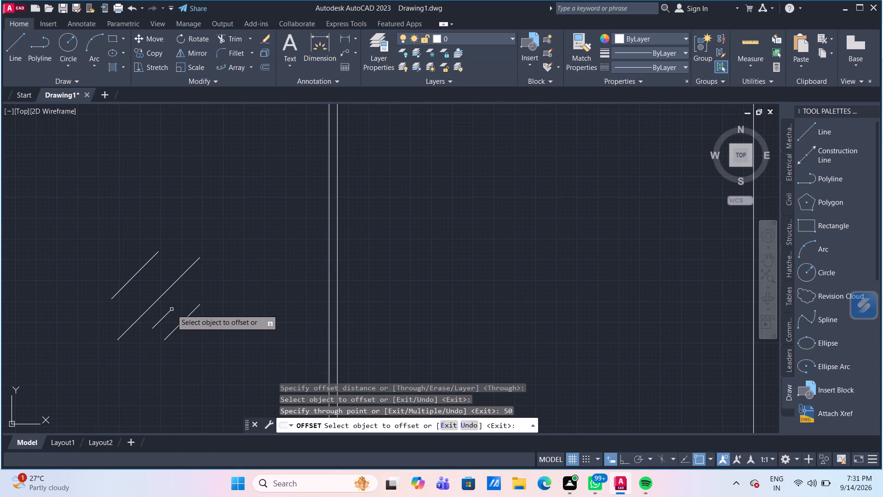
{"action": "left_click", "coordinate": [197, 309]}
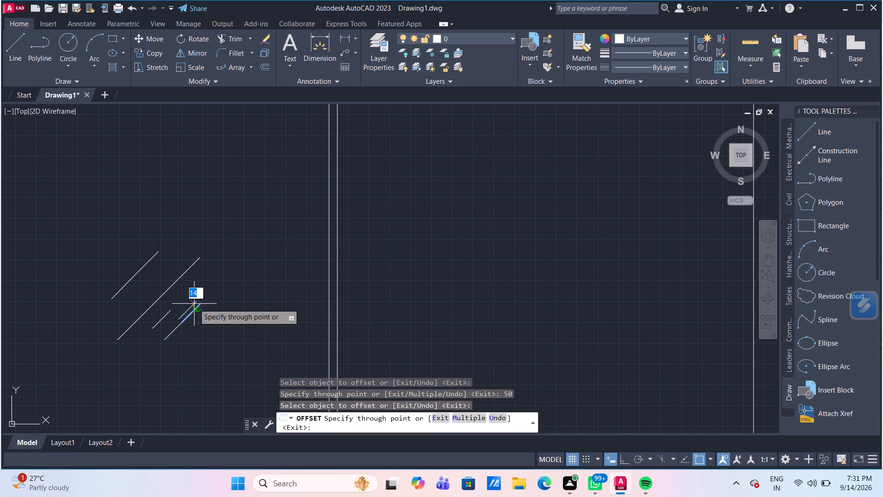
{"action": "type", "text": "50"}
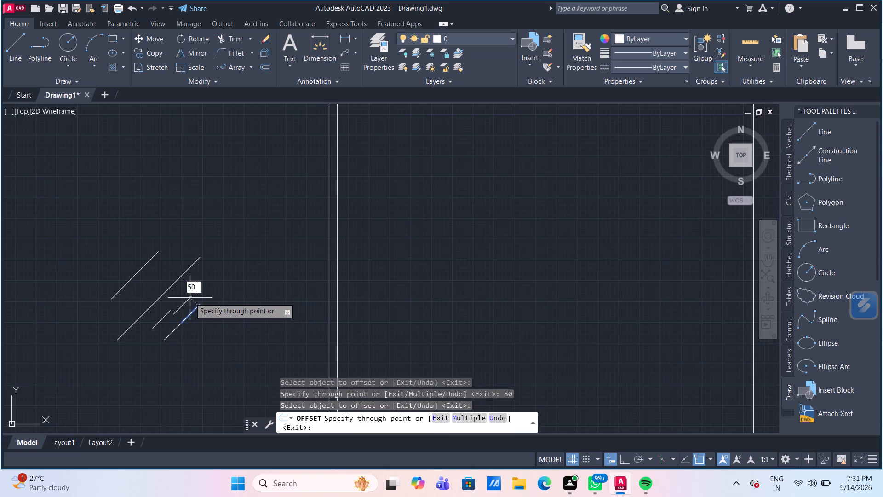
{"action": "key", "text": "Return"}
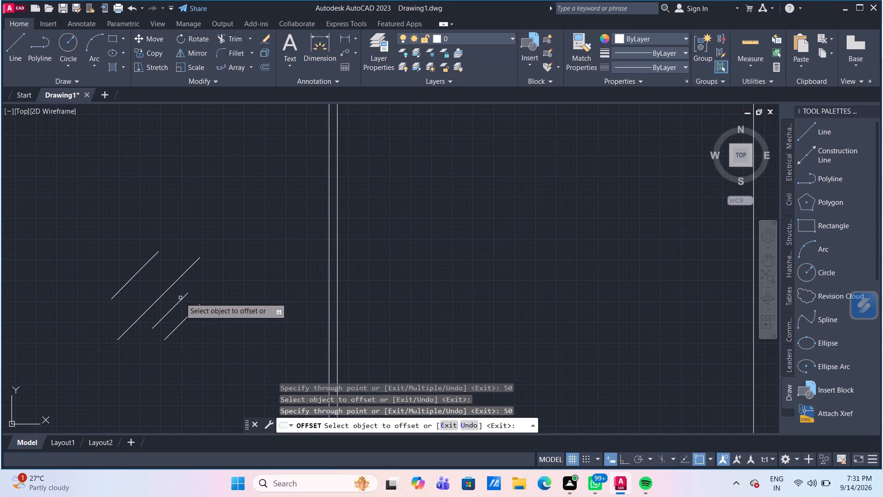
Offset both halves of the new short diagonal 100 mm to the upper side of the middle diagonal.
{"action": "left_click", "coordinate": [180, 298]}
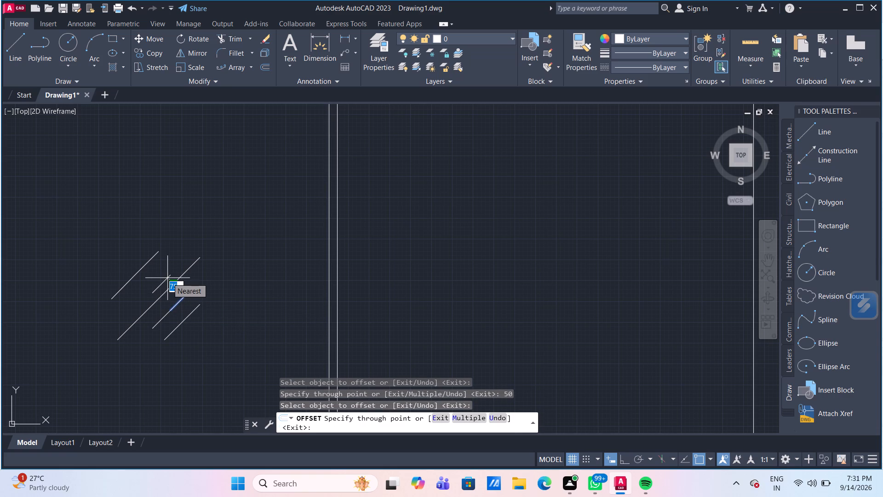
{"action": "type", "text": "100"}
{"action": "key", "text": "Return"}
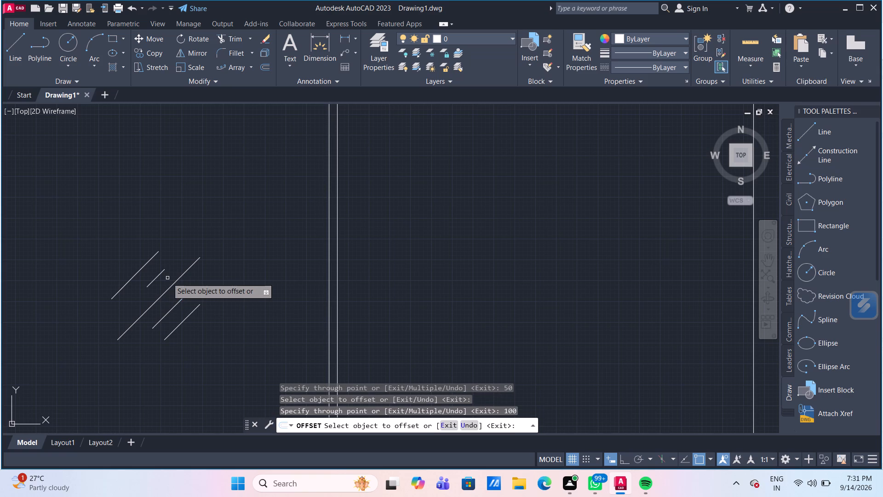
{"action": "left_click", "coordinate": [161, 322]}
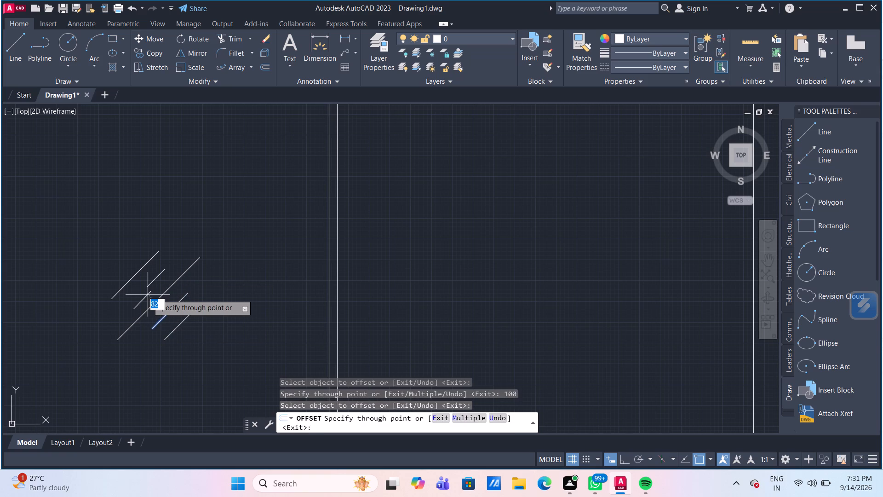
{"action": "type", "text": "100"}
{"action": "key", "text": "Return"}
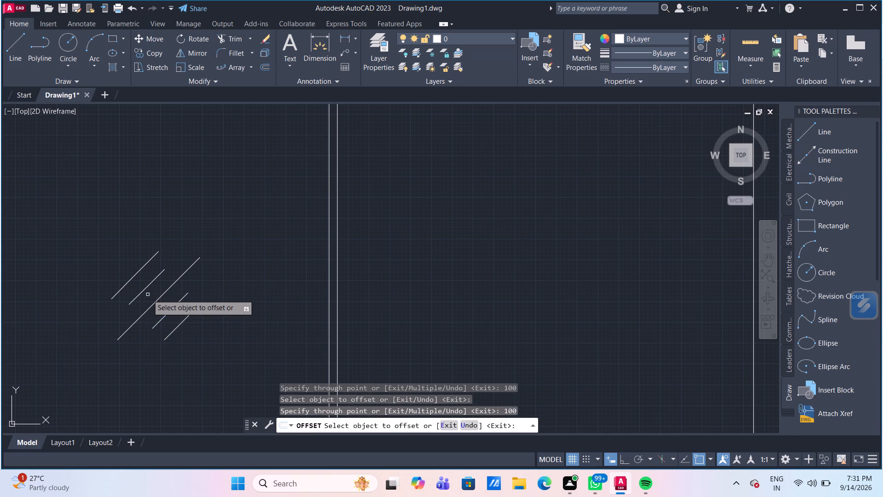
{"action": "key", "text": "Escape"}
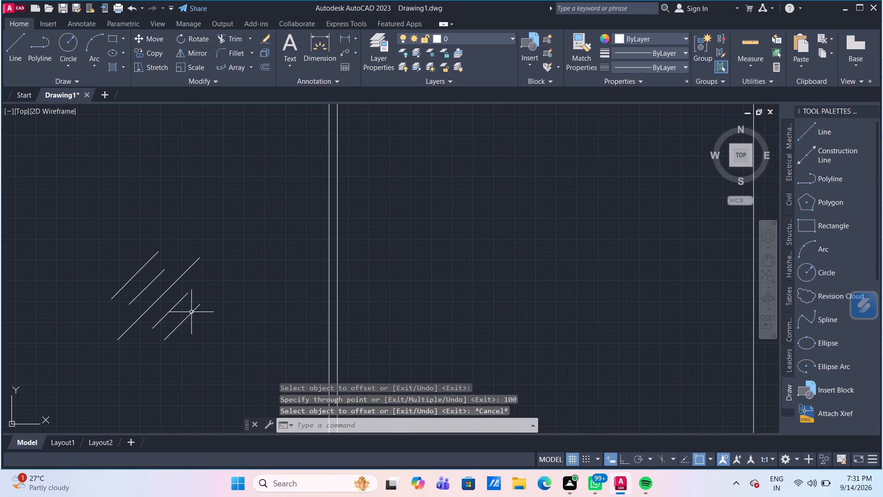
Delete the original outer short diagonals above and below the middle line, both segments of each.
{"action": "left_click", "coordinate": [191, 312]}
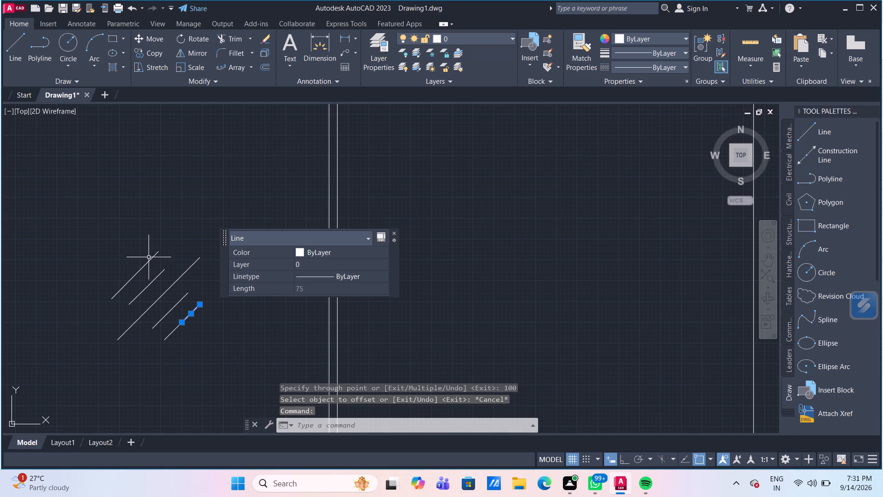
{"action": "left_click", "coordinate": [149, 258]}
{"action": "left_click", "coordinate": [124, 286]}
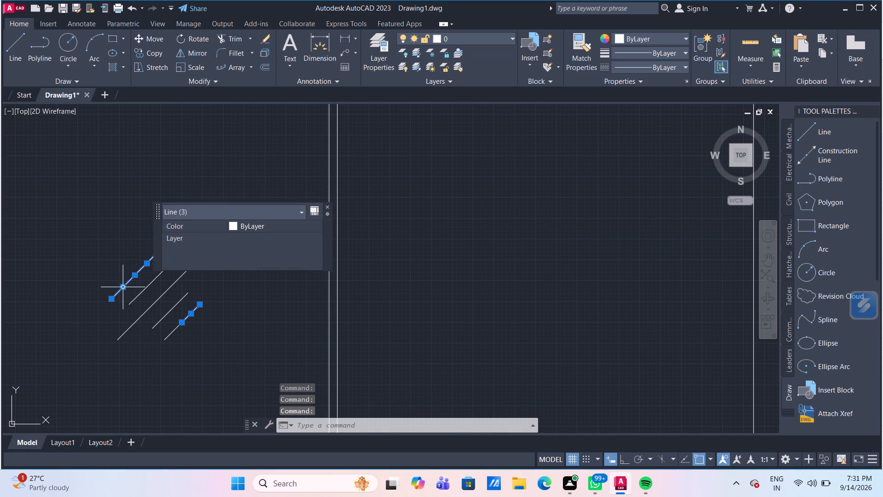
{"action": "left_click", "coordinate": [169, 334]}
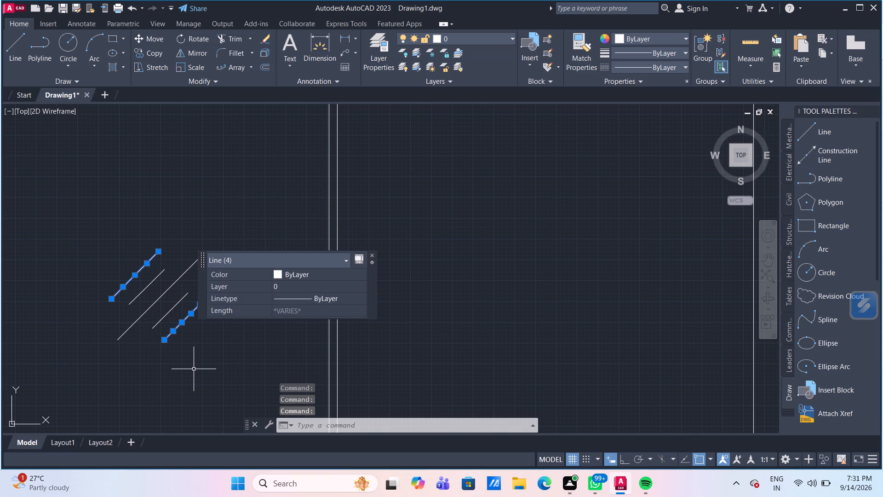
{"action": "key", "text": "Delete"}
Shorten the middle diagonal glass line in the ground-floor window's right pane by 25 mm at each end.
{"action": "scroll", "coordinate": [194, 369], "scroll_direction": "down", "scroll_amount": 5}
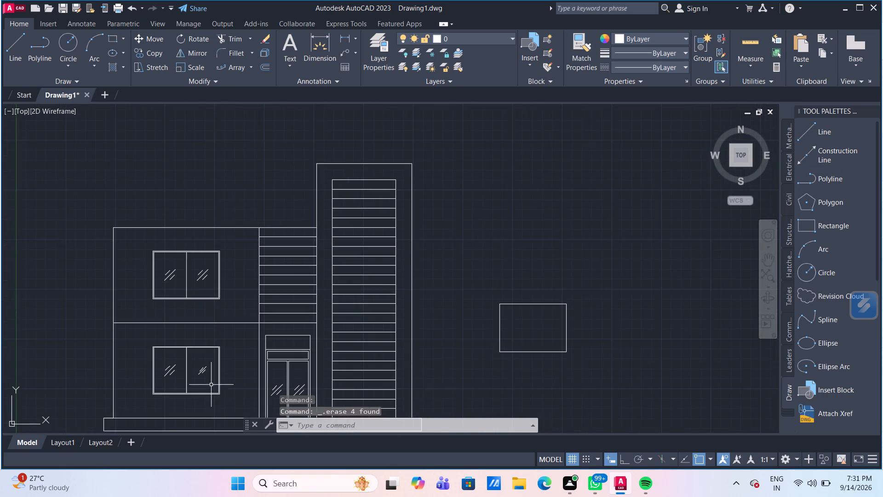
{"action": "scroll", "coordinate": [220, 404], "scroll_direction": "down", "scroll_amount": 2}
{"action": "scroll", "coordinate": [222, 413], "scroll_direction": "up", "scroll_amount": 1}
{"action": "middle_click_drag", "start_coordinate": [222, 410], "coordinate": [226, 402]}
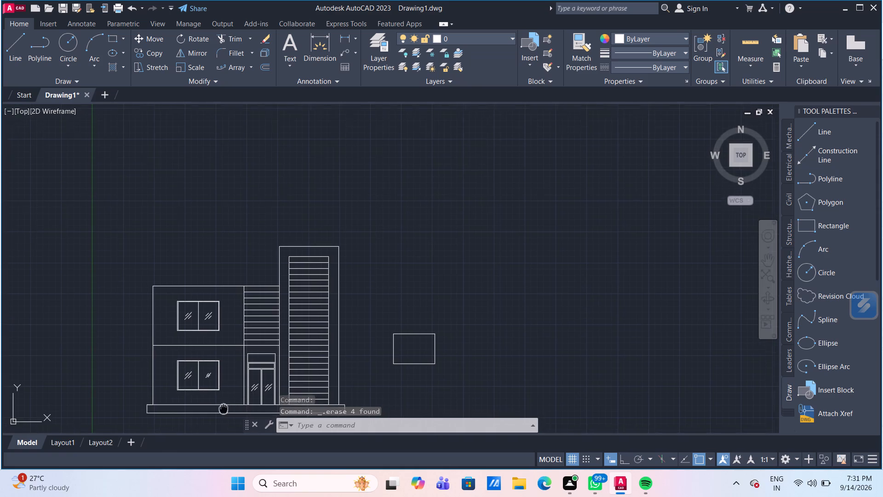
{"action": "middle_click_drag", "start_coordinate": [226, 402], "coordinate": [226, 336]}
{"action": "scroll", "coordinate": [226, 336], "scroll_direction": "up", "scroll_amount": 1}
{"action": "scroll", "coordinate": [187, 281], "scroll_direction": "up", "scroll_amount": 1}
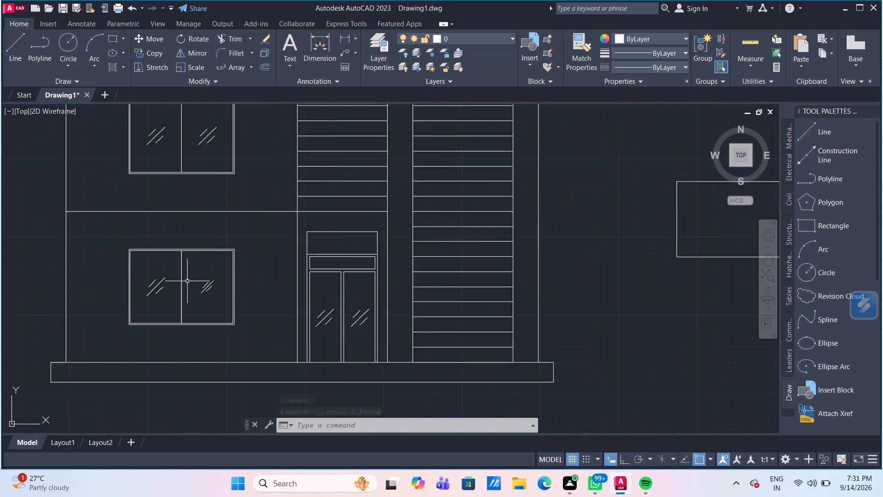
{"action": "scroll", "coordinate": [189, 282], "scroll_direction": "up", "scroll_amount": 2}
{"action": "scroll", "coordinate": [223, 304], "scroll_direction": "up", "scroll_amount": 2}
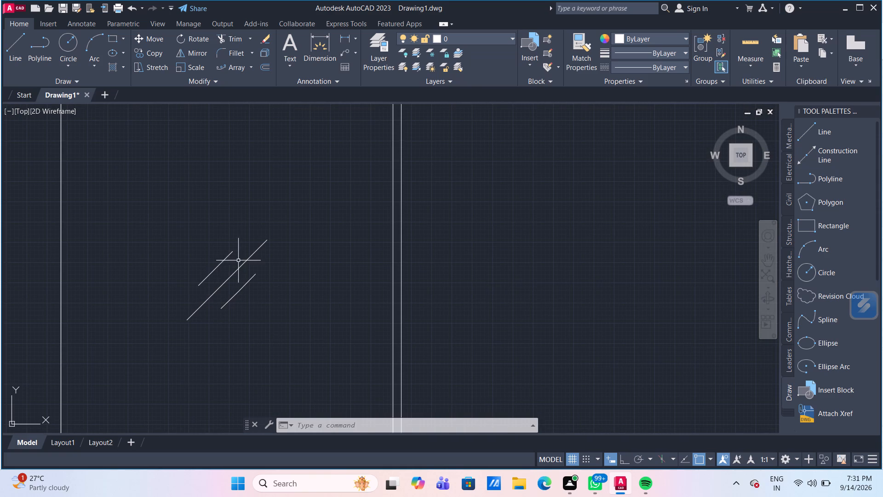
{"action": "left_click", "coordinate": [236, 269]}
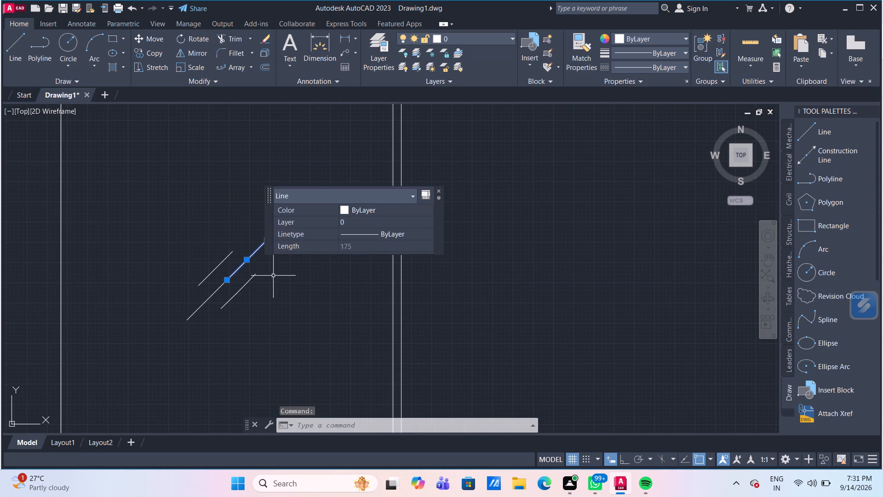
{"action": "middle_click_drag", "start_coordinate": [292, 277], "coordinate": [256, 314]}
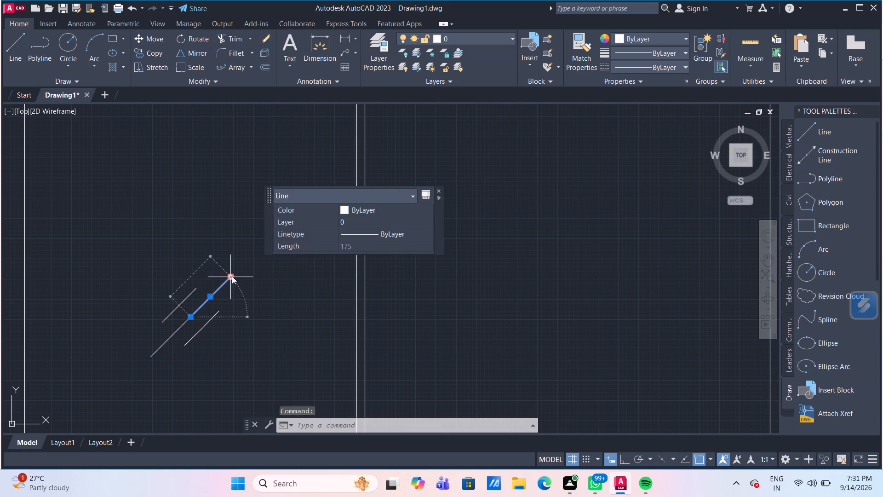
{"action": "left_click", "coordinate": [232, 276]}
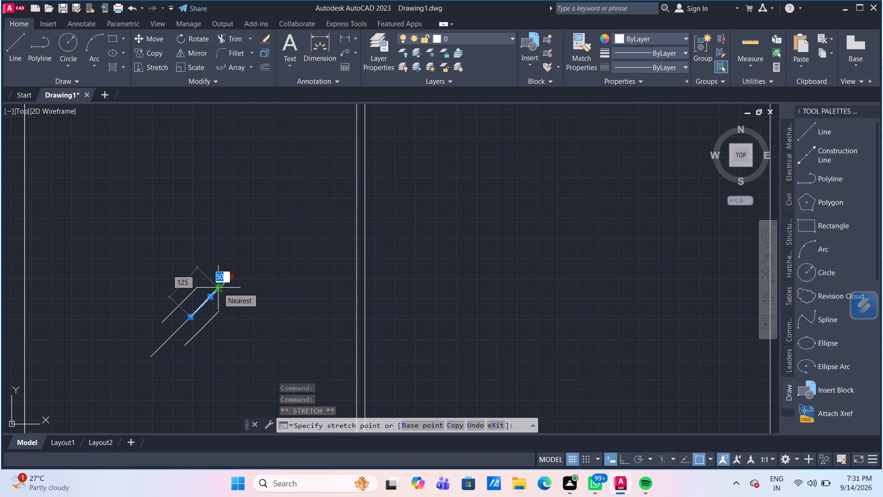
{"action": "type", "text": "25"}
{"action": "key", "text": "Return"}
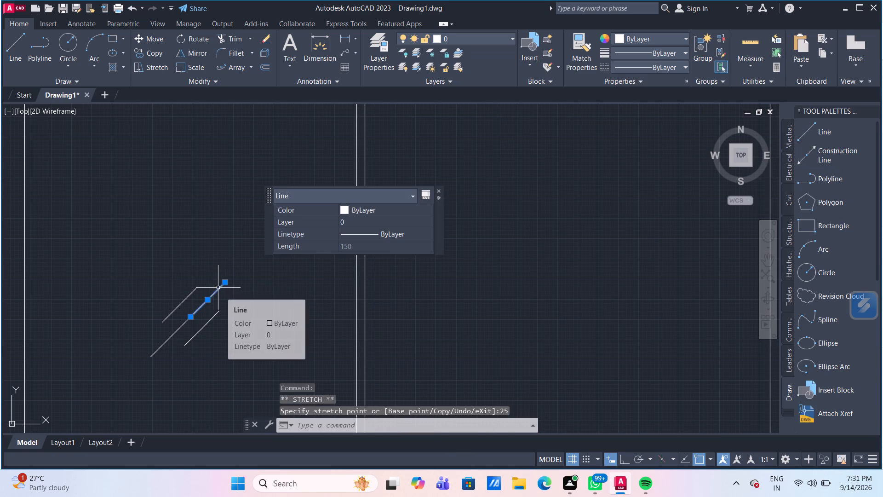
{"action": "left_click", "coordinate": [161, 344]}
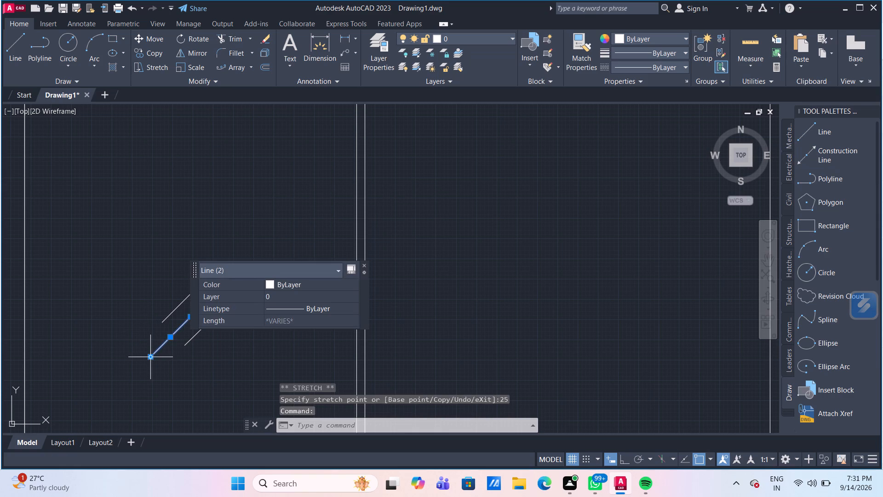
{"action": "left_click", "coordinate": [148, 357]}
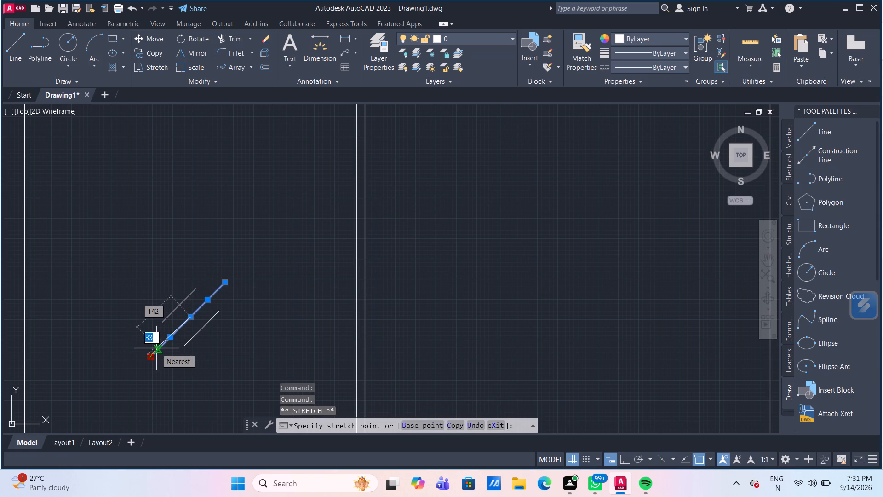
{"action": "type", "text": "25"}
{"action": "key", "text": "Return"}
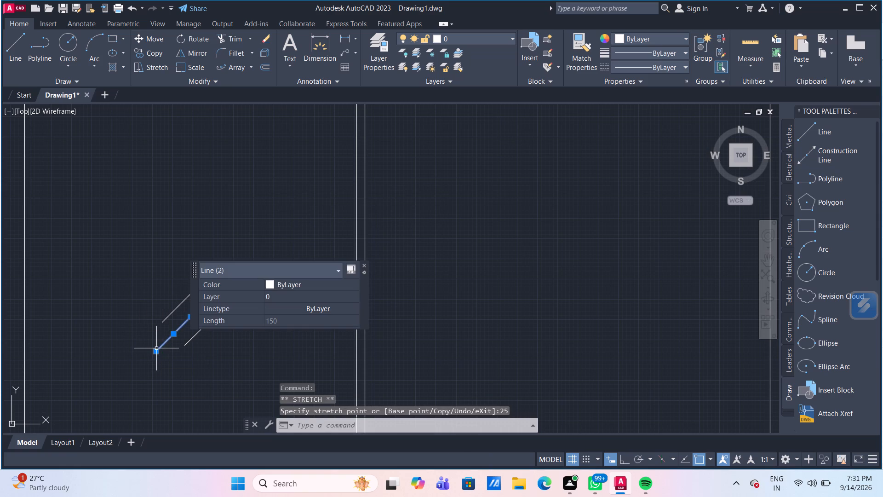
{"action": "key", "text": "Escape"}
Group the six tightened diagonal glass line segments in the ground-floor window's right pane.
{"action": "scroll", "coordinate": [212, 355], "scroll_direction": "down", "scroll_amount": 3}
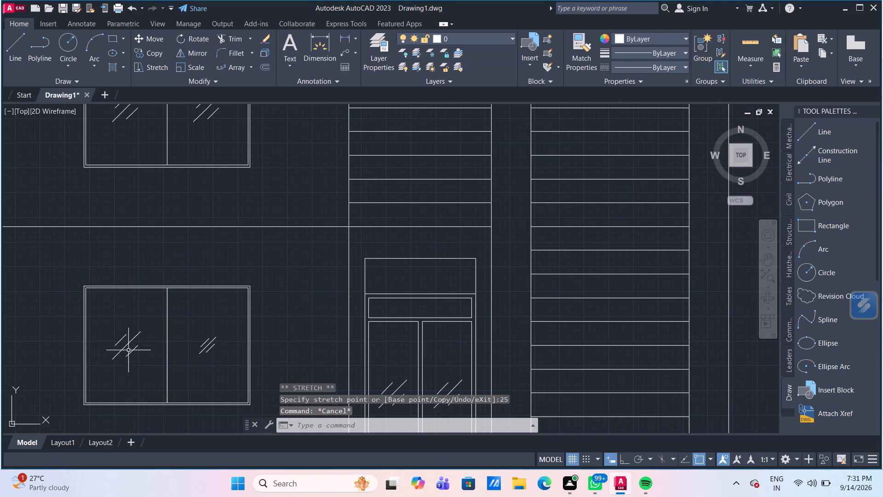
{"action": "scroll", "coordinate": [129, 347], "scroll_direction": "up", "scroll_amount": 1}
{"action": "left_click_drag", "start_coordinate": [279, 360], "coordinate": [274, 356]}
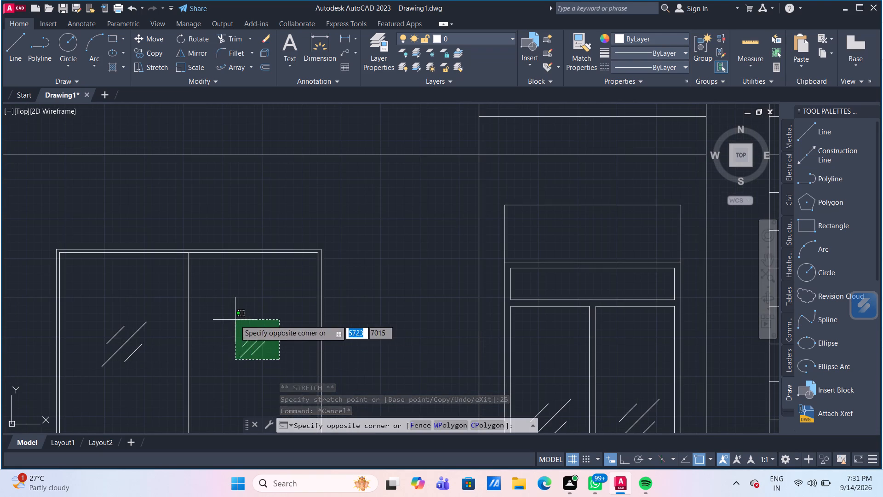
{"action": "left_click", "coordinate": [232, 319]}
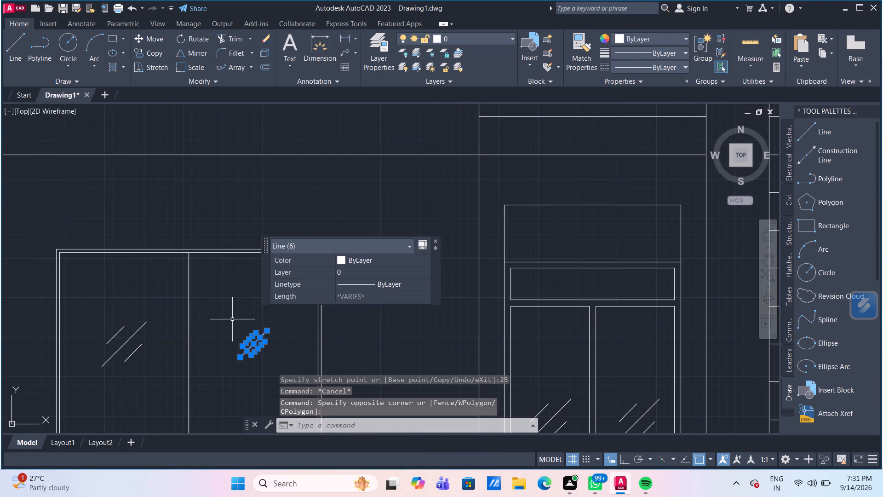
{"action": "key", "text": "g"}
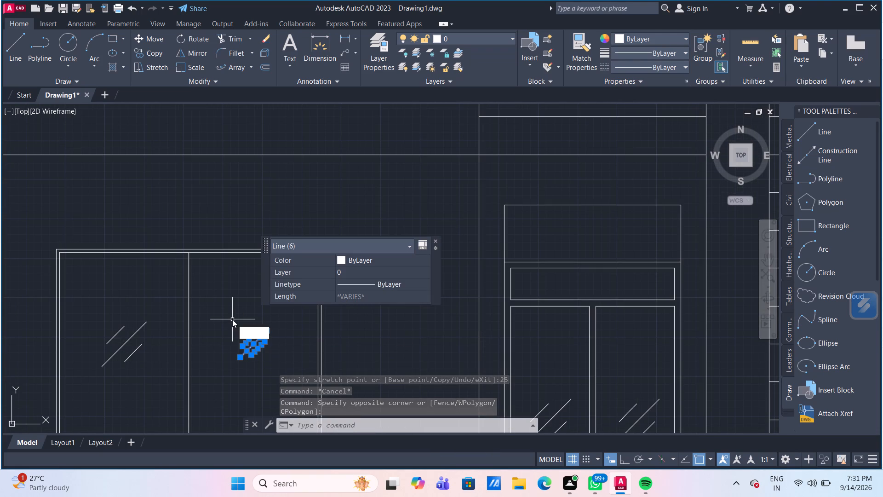
{"action": "key", "text": "Return"}
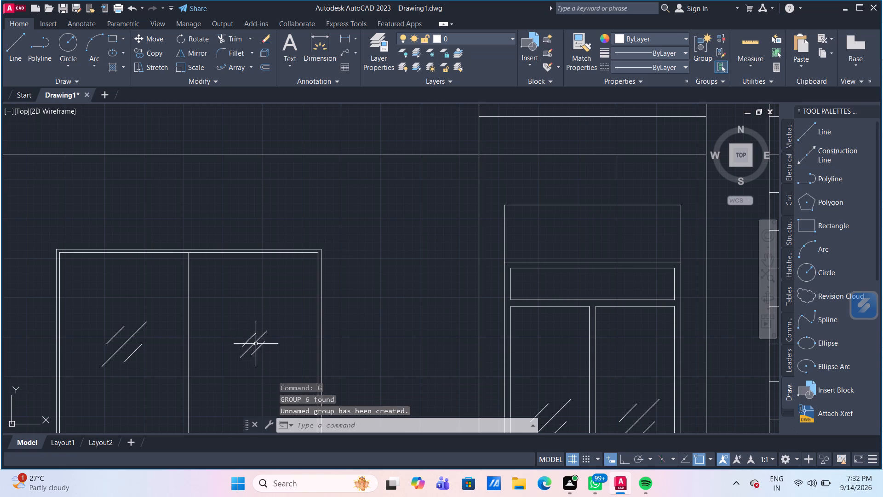
Copy the grouped glass lines from their centre onto the mark centres in the ground-floor window's left pane and both upper-floor window panes.
{"action": "left_click", "coordinate": [254, 344]}
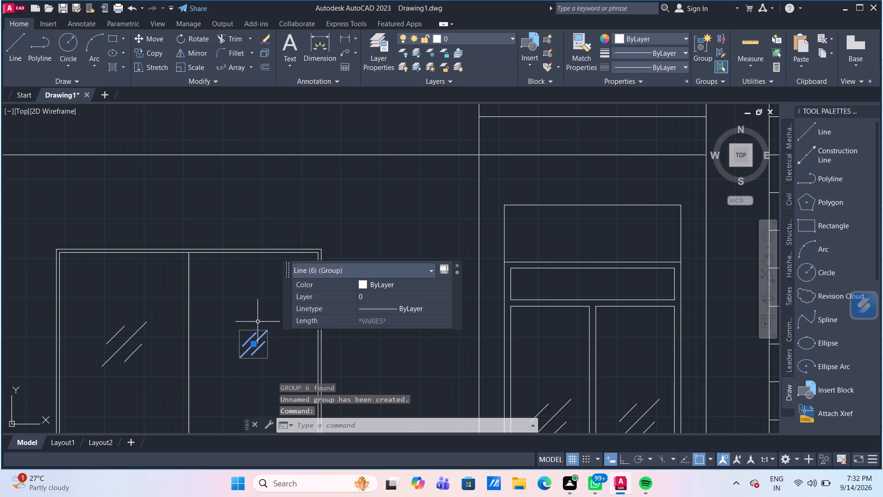
{"action": "type", "text": "CO"}
{"action": "key", "text": "Return"}
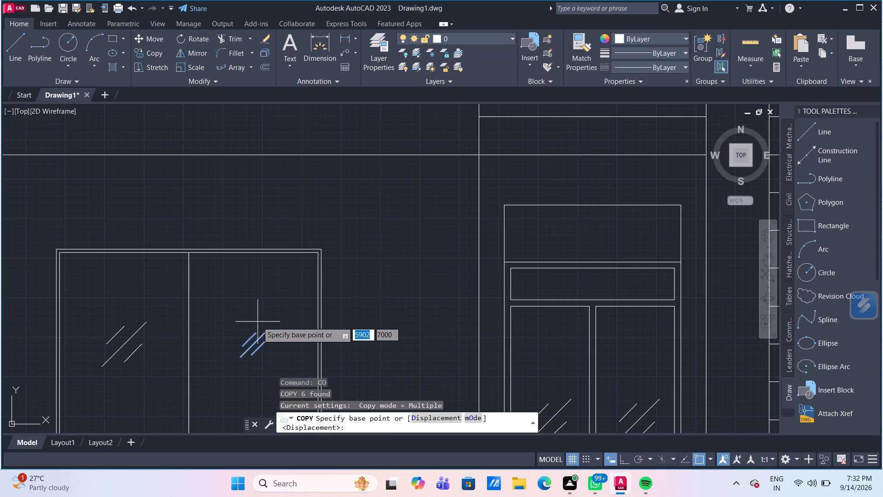
{"action": "left_click", "coordinate": [252, 344]}
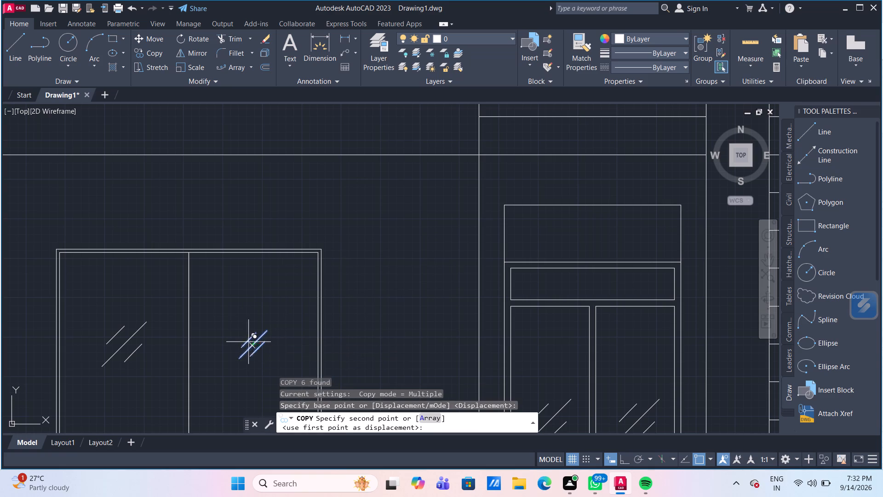
{"action": "left_click", "coordinate": [125, 345]}
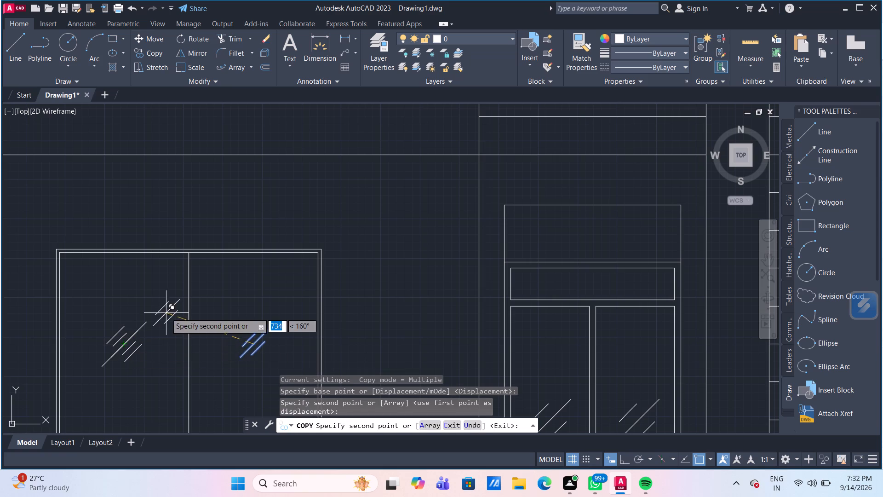
{"action": "middle_click_drag", "start_coordinate": [188, 252], "coordinate": [206, 360]}
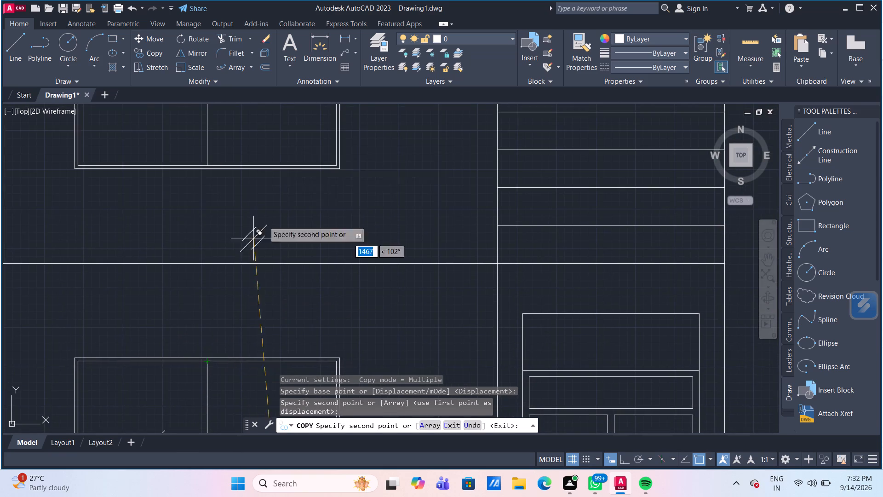
{"action": "middle_click_drag", "start_coordinate": [296, 151], "coordinate": [264, 306]}
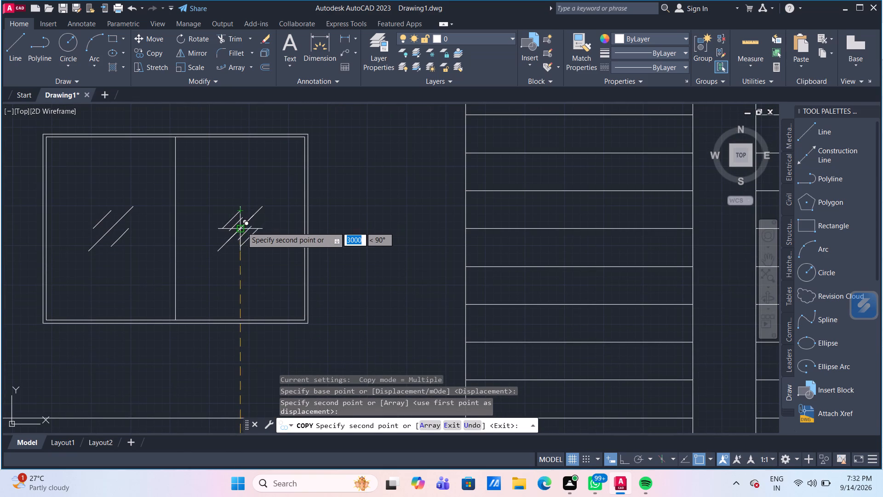
{"action": "scroll", "coordinate": [242, 230], "scroll_direction": "up", "scroll_amount": 1}
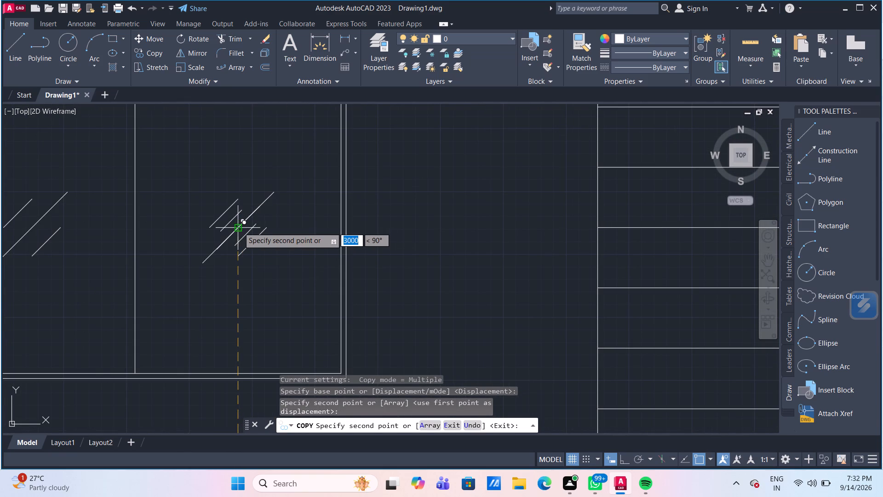
{"action": "left_click", "coordinate": [239, 227]}
{"action": "middle_click_drag", "start_coordinate": [164, 228], "coordinate": [246, 252]}
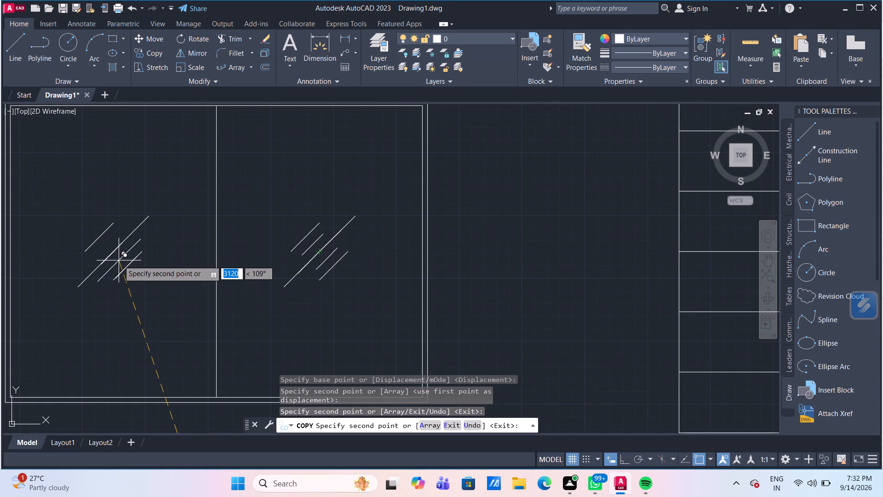
{"action": "left_click", "coordinate": [113, 249]}
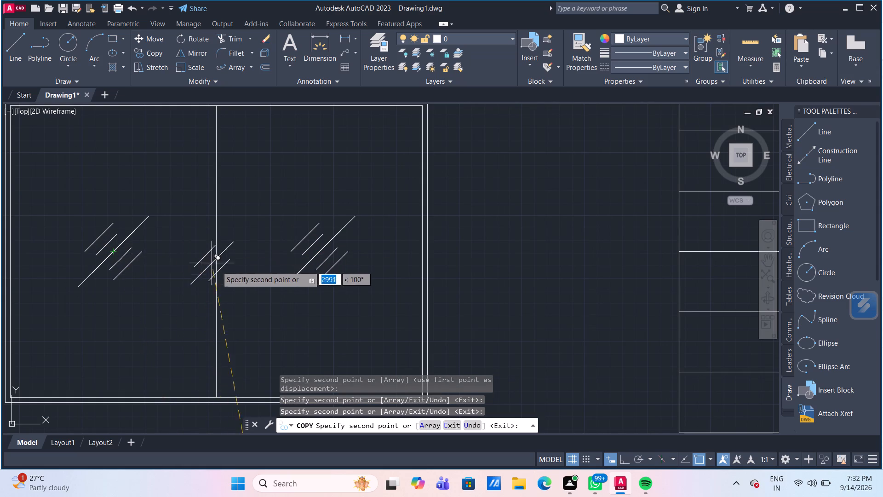
Copy the same glass line group onto the centres of the existing marks in both door leaves.
{"action": "scroll", "coordinate": [222, 260], "scroll_direction": "down", "scroll_amount": 3}
{"action": "middle_click_drag", "start_coordinate": [344, 246], "coordinate": [244, 142]}
{"action": "scroll", "coordinate": [279, 339], "scroll_direction": "up", "scroll_amount": 2}
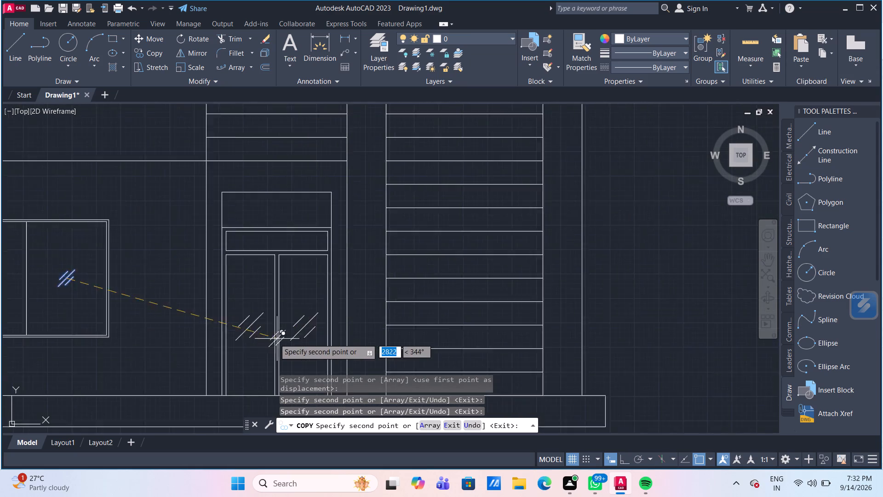
{"action": "middle_click_drag", "start_coordinate": [266, 332], "coordinate": [263, 257]}
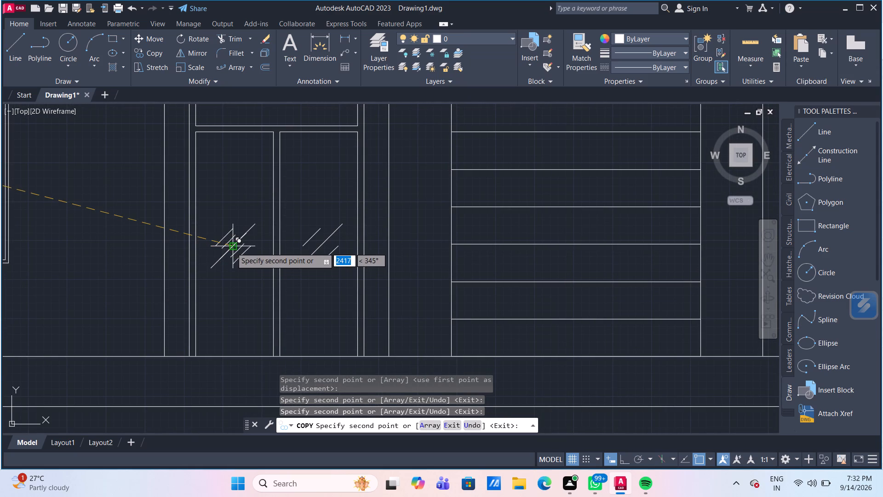
{"action": "left_click", "coordinate": [231, 248]}
{"action": "left_click", "coordinate": [319, 248]}
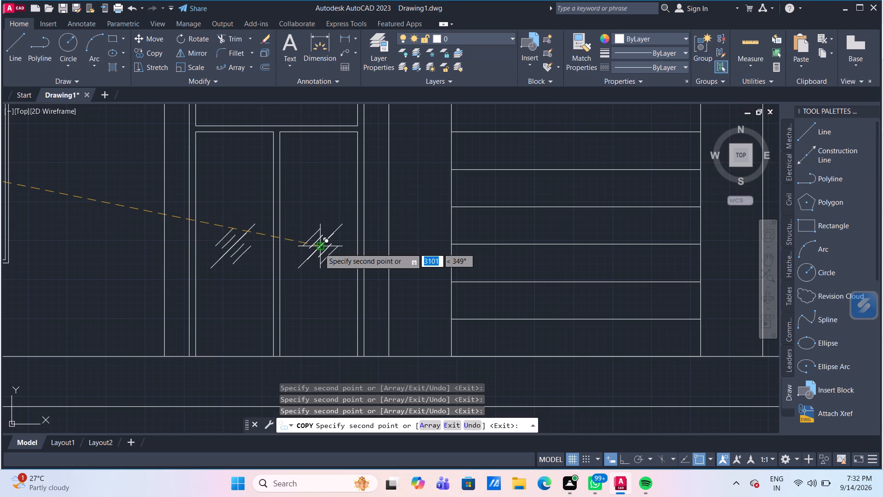
{"action": "key", "text": "Escape"}
Delete the old, larger glass line groups from both door leaves.
{"action": "left_click", "coordinate": [340, 226]}
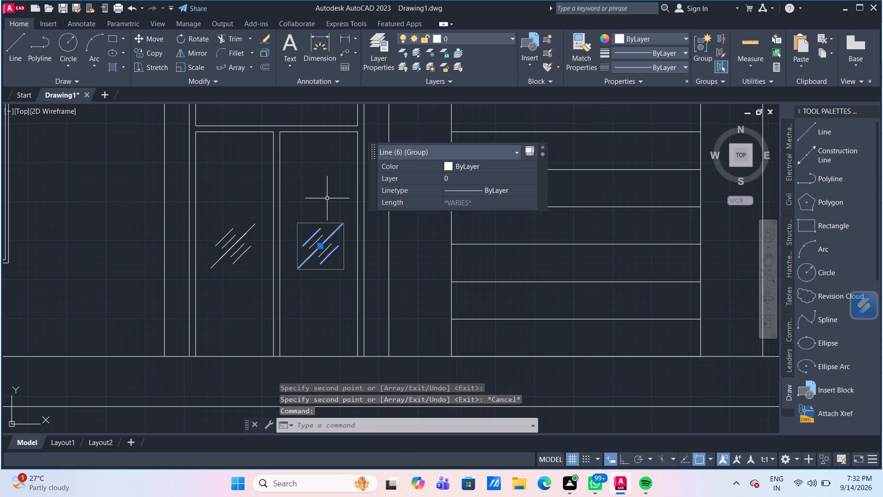
{"action": "key", "text": "Delete"}
{"action": "left_click", "coordinate": [251, 226]}
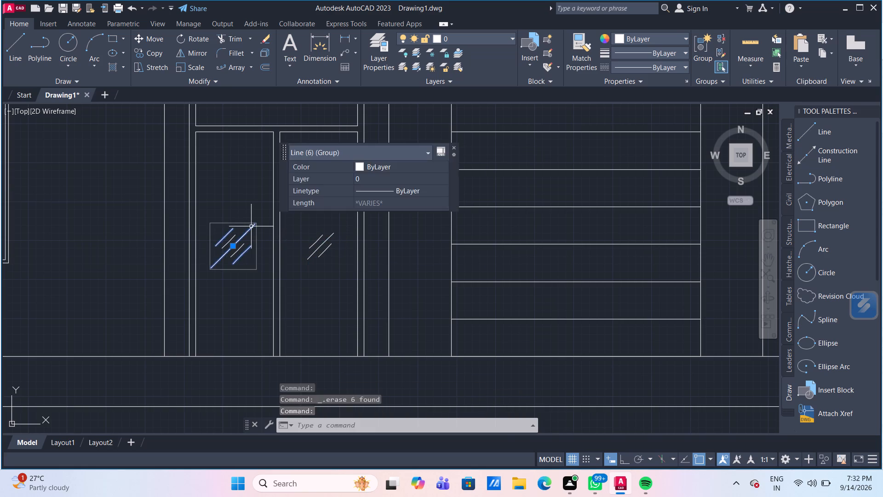
{"action": "key", "text": "Delete"}
Delete the old, larger glass line group from the ground-floor window's left pane.
{"action": "scroll", "coordinate": [234, 214], "scroll_direction": "down", "scroll_amount": 3}
{"action": "scroll", "coordinate": [170, 205], "scroll_direction": "up", "scroll_amount": 2}
{"action": "middle_click_drag", "start_coordinate": [183, 207], "coordinate": [252, 243]}
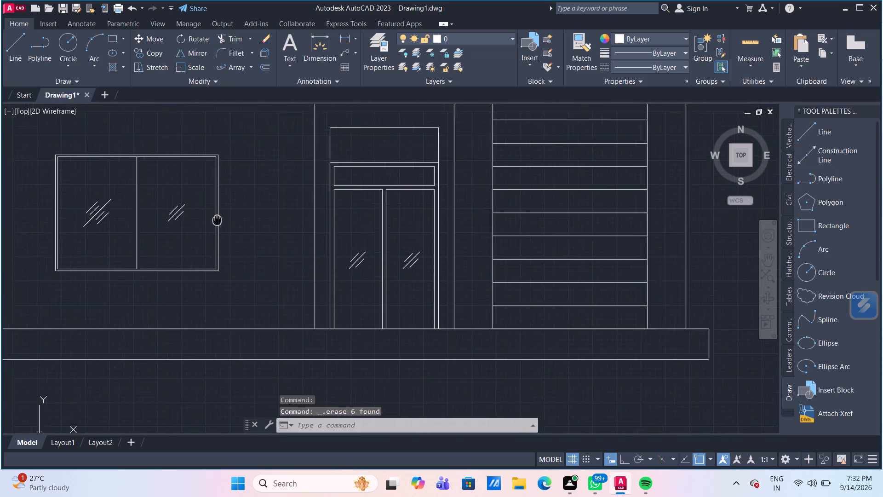
{"action": "middle_click_drag", "start_coordinate": [252, 243], "coordinate": [286, 278]}
{"action": "scroll", "coordinate": [158, 258], "scroll_direction": "up", "scroll_amount": 2}
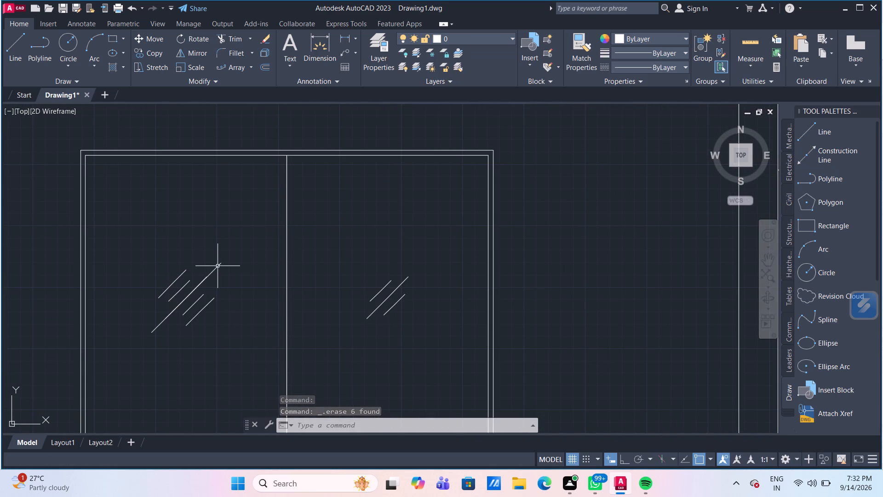
{"action": "left_click", "coordinate": [217, 266]}
{"action": "key", "text": "Delete"}
Delete the old, larger glass line groups from both panes of the upper-floor window.
{"action": "scroll", "coordinate": [205, 243], "scroll_direction": "down", "scroll_amount": 2}
{"action": "middle_click_drag", "start_coordinate": [205, 243], "coordinate": [198, 258]}
{"action": "scroll", "coordinate": [200, 250], "scroll_direction": "down", "scroll_amount": 1}
{"action": "middle_click_drag", "start_coordinate": [199, 202], "coordinate": [193, 314]}
{"action": "scroll", "coordinate": [206, 230], "scroll_direction": "up", "scroll_amount": 2}
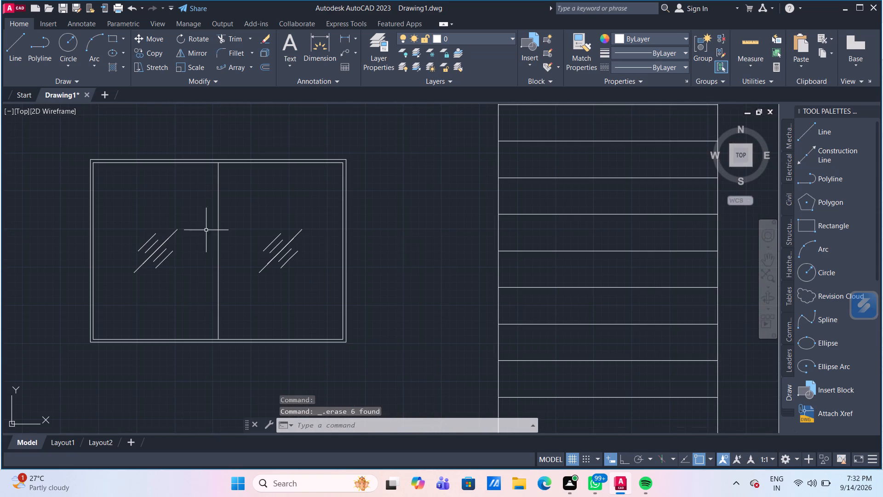
{"action": "left_click", "coordinate": [172, 233]}
{"action": "key", "text": "Delete"}
{"action": "left_click", "coordinate": [300, 232]}
{"action": "key", "text": "Delete"}
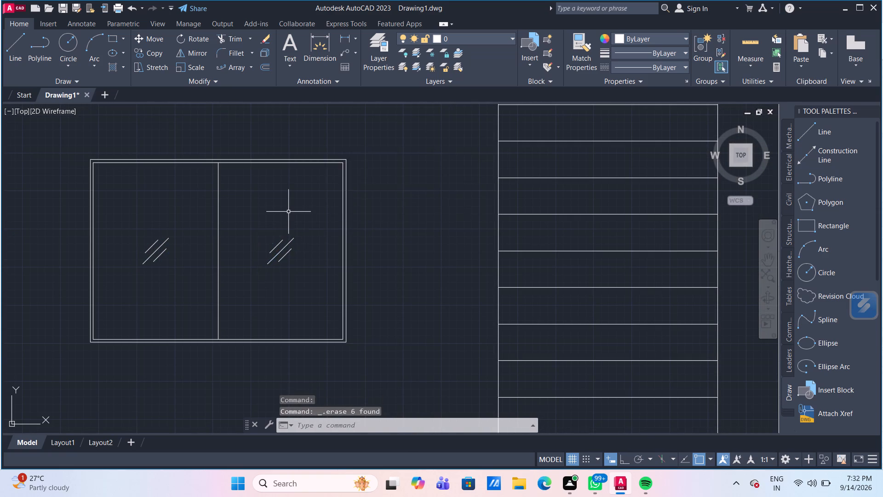
Copy the glass line group from the left door leaf into the middle of the transom pane above the doors.
{"action": "scroll", "coordinate": [288, 212], "scroll_direction": "down", "scroll_amount": 3}
{"action": "scroll", "coordinate": [321, 290], "scroll_direction": "down", "scroll_amount": 2}
{"action": "scroll", "coordinate": [338, 306], "scroll_direction": "up", "scroll_amount": 2}
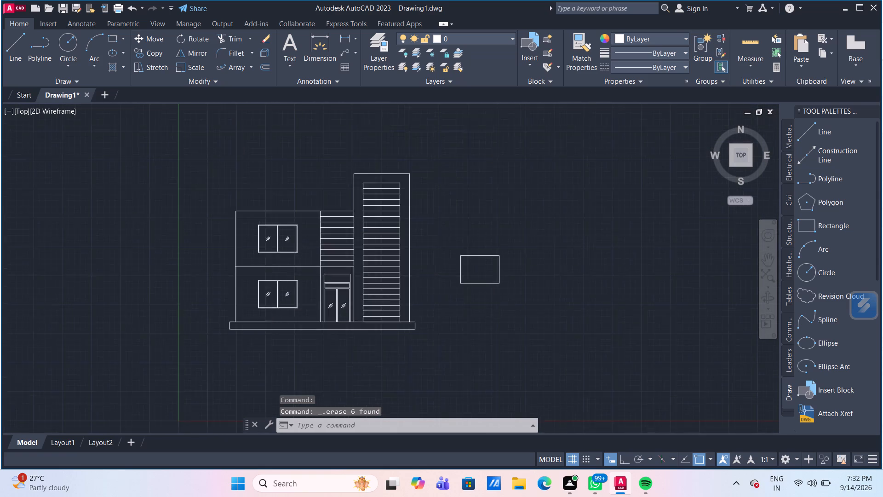
{"action": "scroll", "coordinate": [338, 306], "scroll_direction": "up", "scroll_amount": 1}
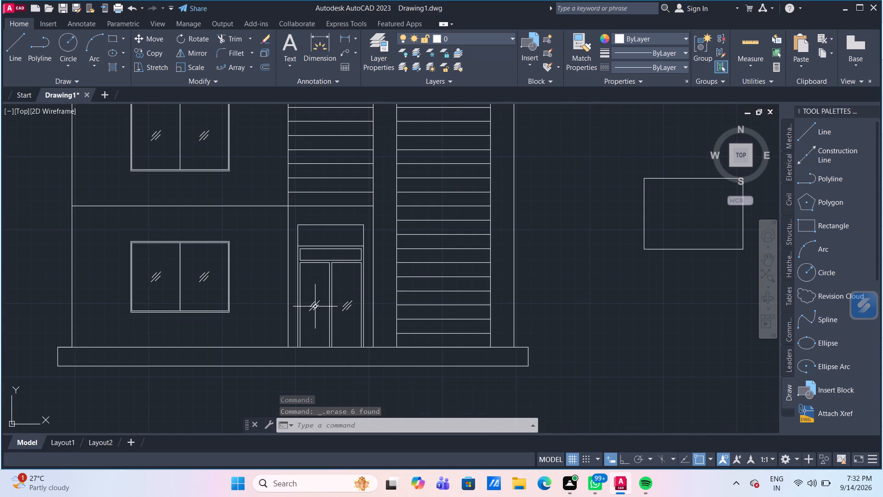
{"action": "left_click", "coordinate": [315, 306]}
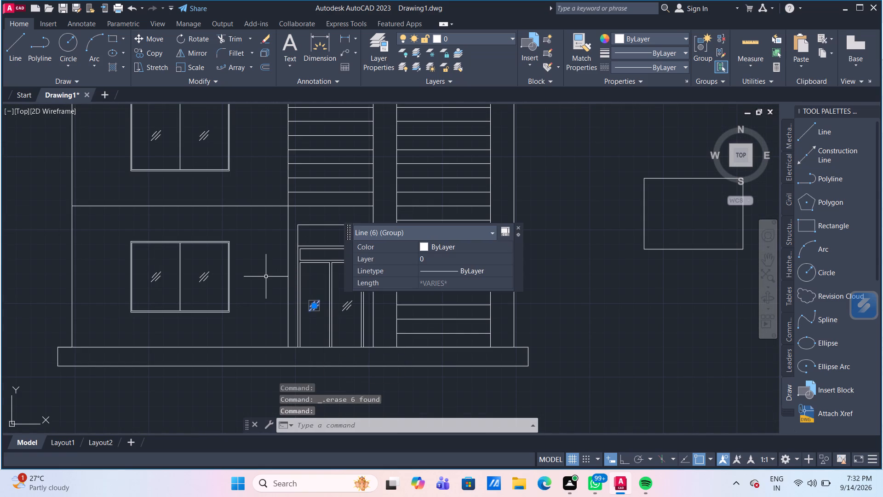
{"action": "type", "text": "CO"}
{"action": "key", "text": "Return"}
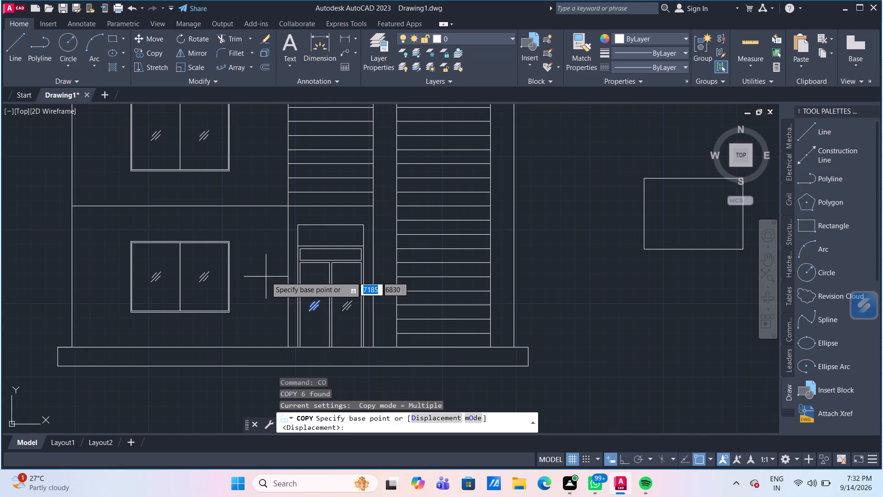
{"action": "scroll", "coordinate": [304, 312], "scroll_direction": "up", "scroll_amount": 2}
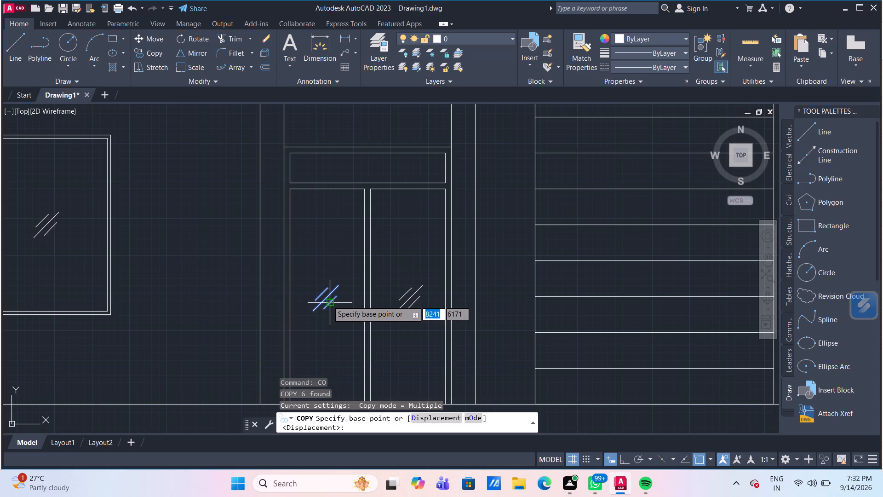
{"action": "left_click", "coordinate": [323, 299]}
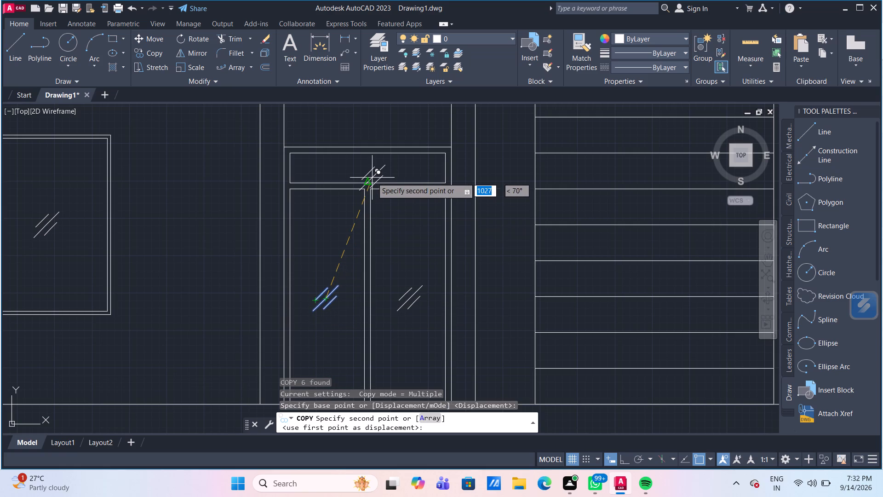
{"action": "scroll", "coordinate": [376, 167], "scroll_direction": "up", "scroll_amount": 2}
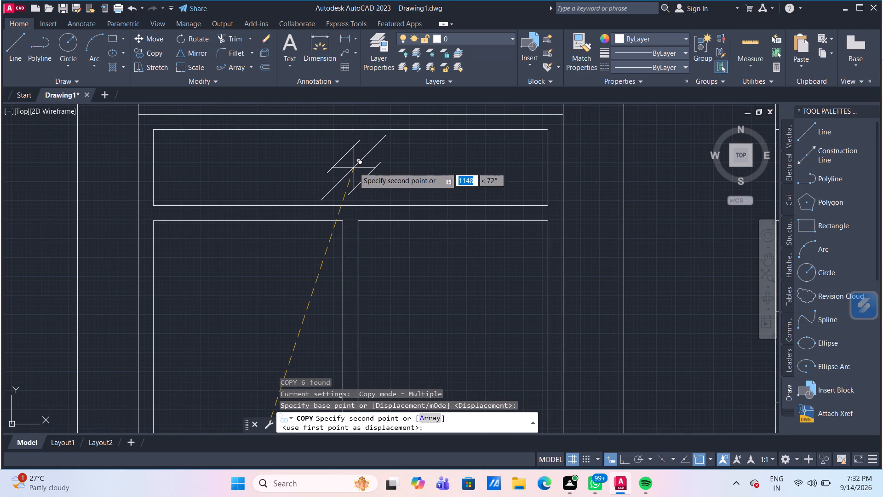
{"action": "left_click", "coordinate": [354, 168]}
{"action": "key", "text": "Escape"}
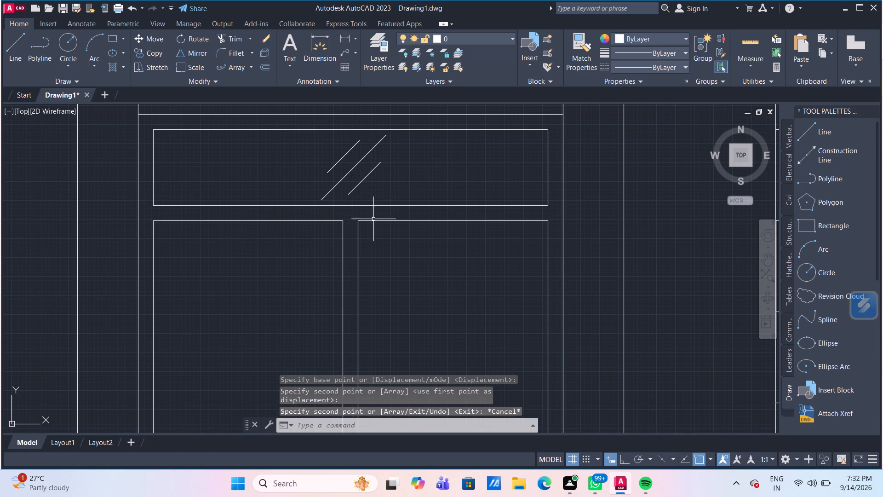
Draw a vertical guide line between the midpoints of the transom pane's bottom and top edges.
{"action": "middle_click_drag", "start_coordinate": [312, 191], "coordinate": [302, 226]}
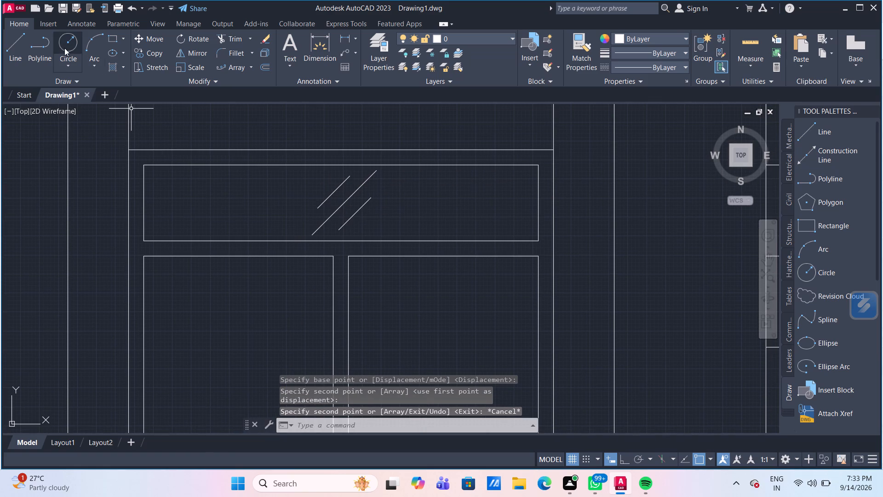
{"action": "left_click", "coordinate": [12, 45]}
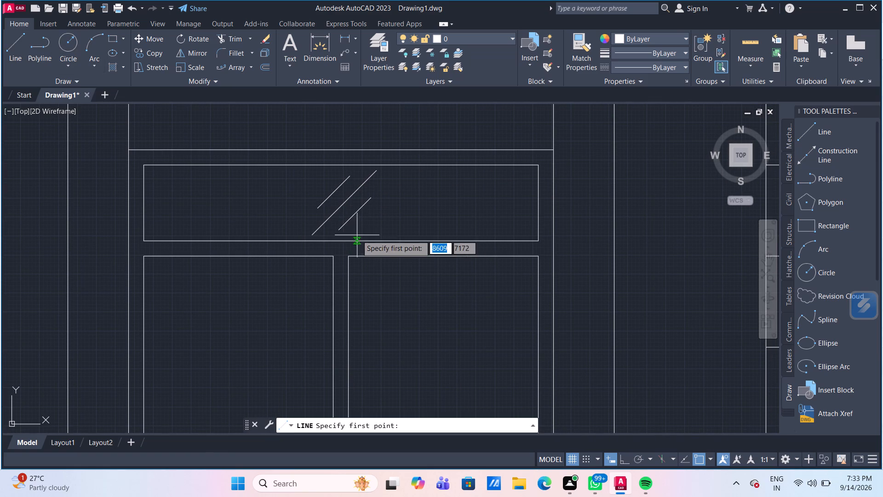
{"action": "left_click_drag", "start_coordinate": [343, 242], "coordinate": [343, 237]}
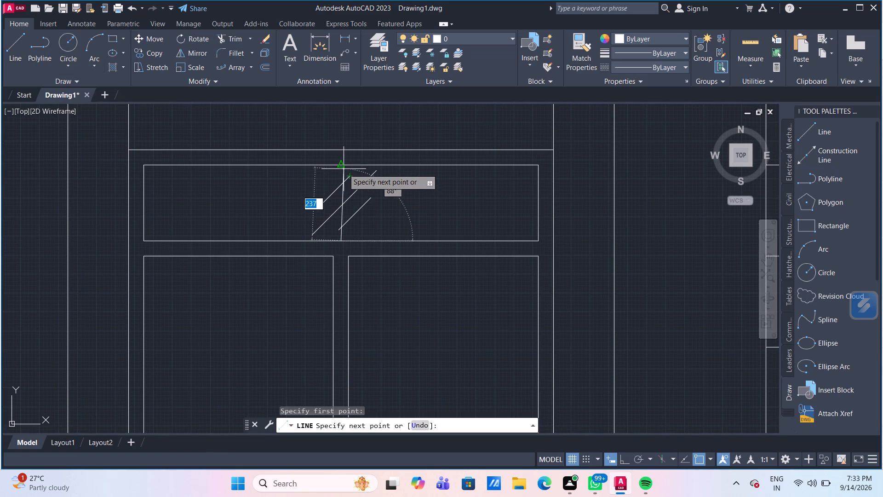
{"action": "left_click", "coordinate": [340, 166]}
{"action": "key", "text": "Escape"}
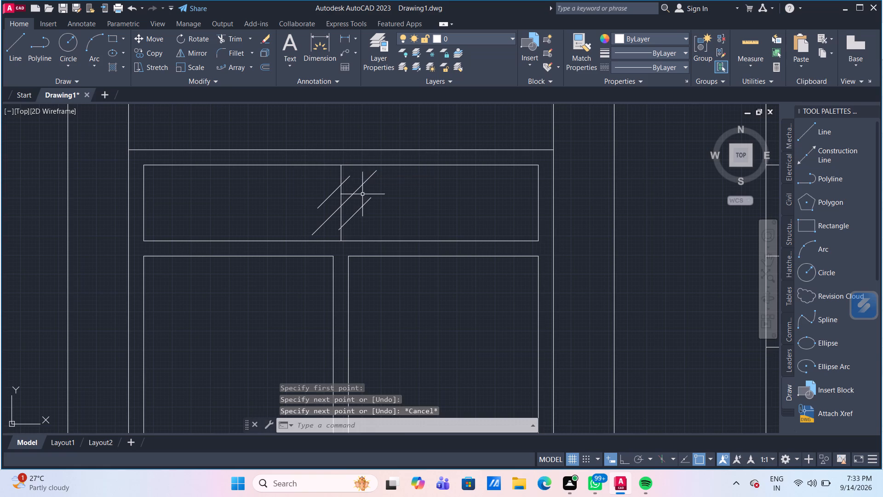
Move the transom's glass line group by its centre onto the midpoint of the vertical guide line.
{"action": "left_click", "coordinate": [359, 190]}
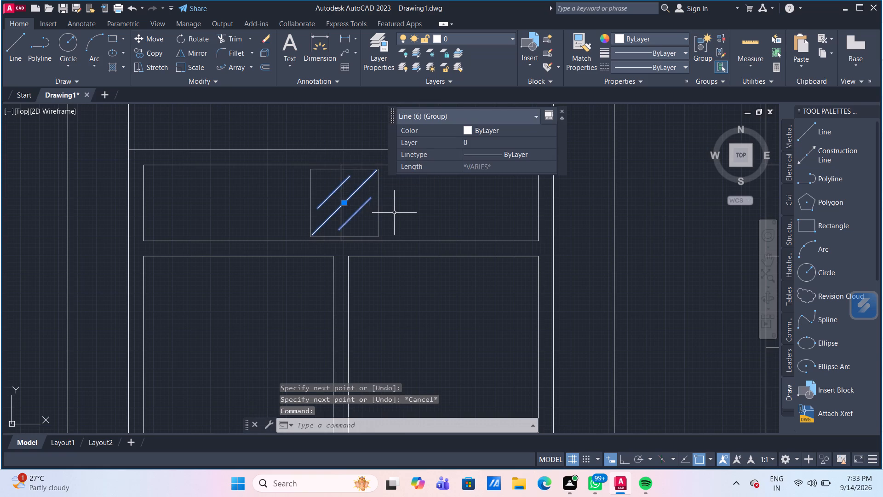
{"action": "key", "text": "m"}
{"action": "key", "text": "Return"}
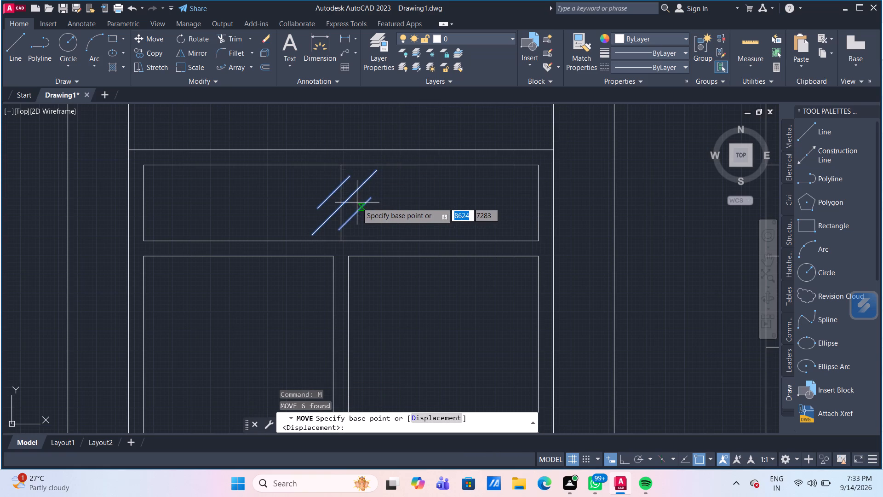
{"action": "left_click", "coordinate": [346, 200]}
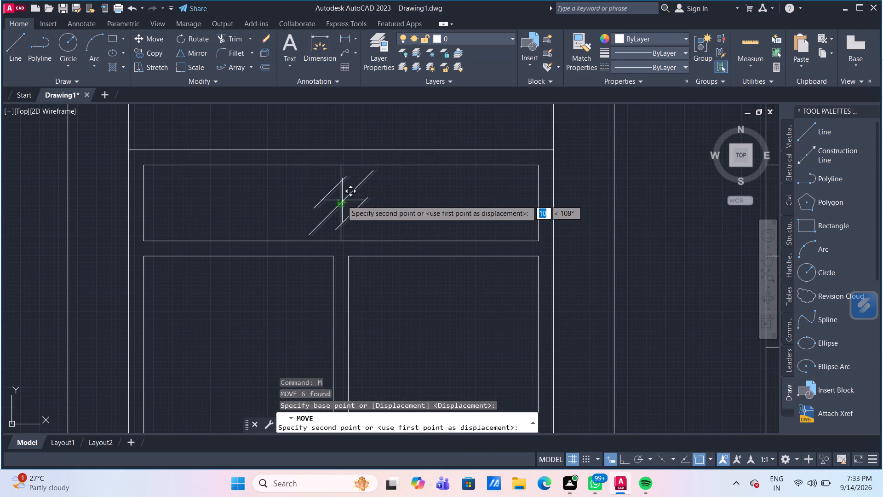
{"action": "left_click", "coordinate": [340, 200]}
{"action": "key", "text": "Escape"}
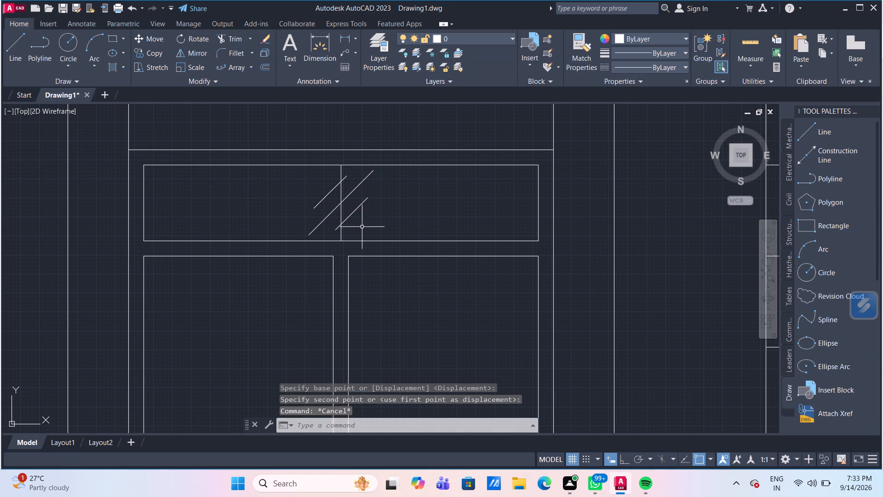
Delete the vertical guide line from the transom pane.
{"action": "left_click", "coordinate": [342, 234]}
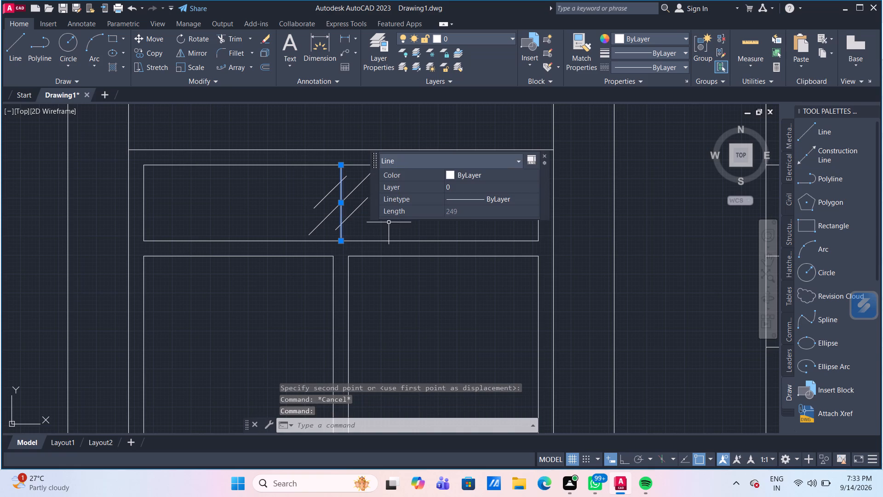
{"action": "key", "text": "Delete"}
Ungroup the glass line group in the transom pane.
{"action": "scroll", "coordinate": [394, 225], "scroll_direction": "down", "scroll_amount": 3}
{"action": "scroll", "coordinate": [430, 289], "scroll_direction": "down", "scroll_amount": 1}
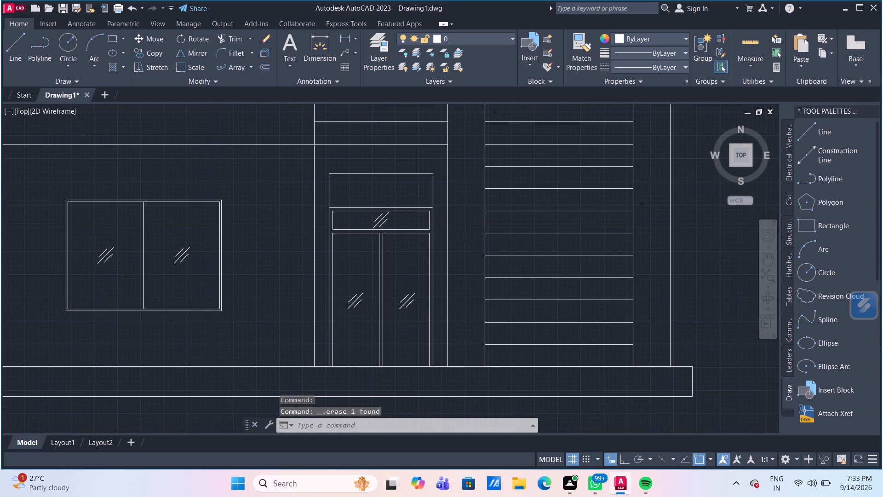
{"action": "scroll", "coordinate": [426, 290], "scroll_direction": "down", "scroll_amount": 1}
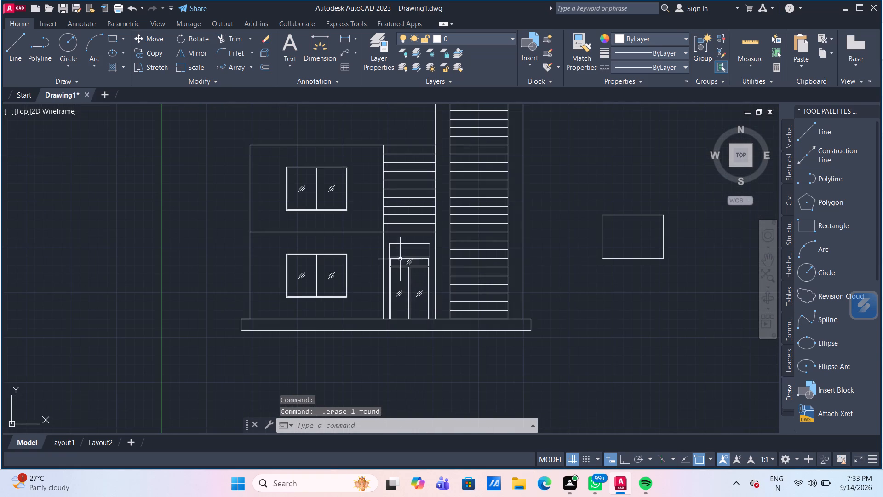
{"action": "scroll", "coordinate": [398, 259], "scroll_direction": "up", "scroll_amount": 3}
{"action": "scroll", "coordinate": [444, 279], "scroll_direction": "up", "scroll_amount": 3}
{"action": "middle_click_drag", "start_coordinate": [461, 279], "coordinate": [445, 283]}
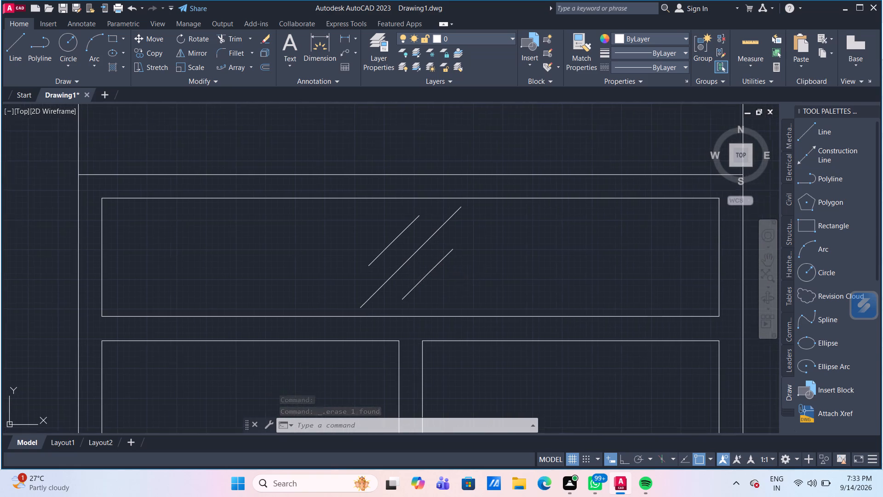
{"action": "middle_click_drag", "start_coordinate": [445, 283], "coordinate": [380, 290]}
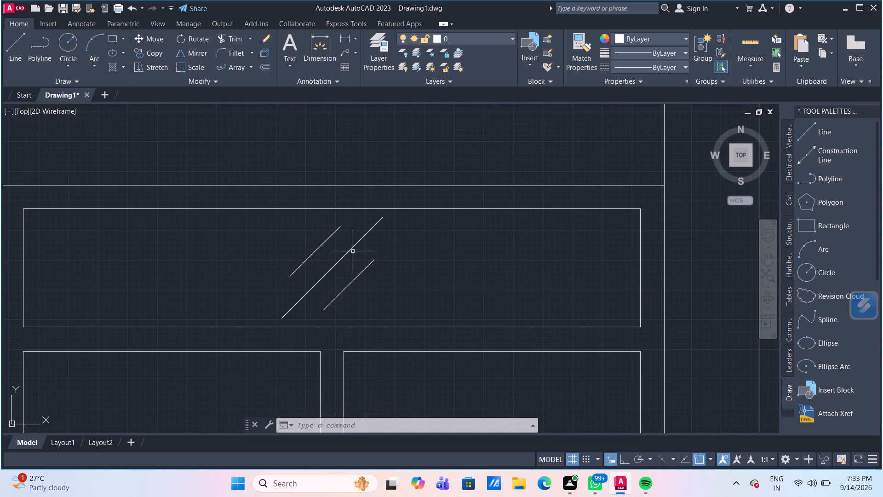
{"action": "left_click", "coordinate": [355, 245]}
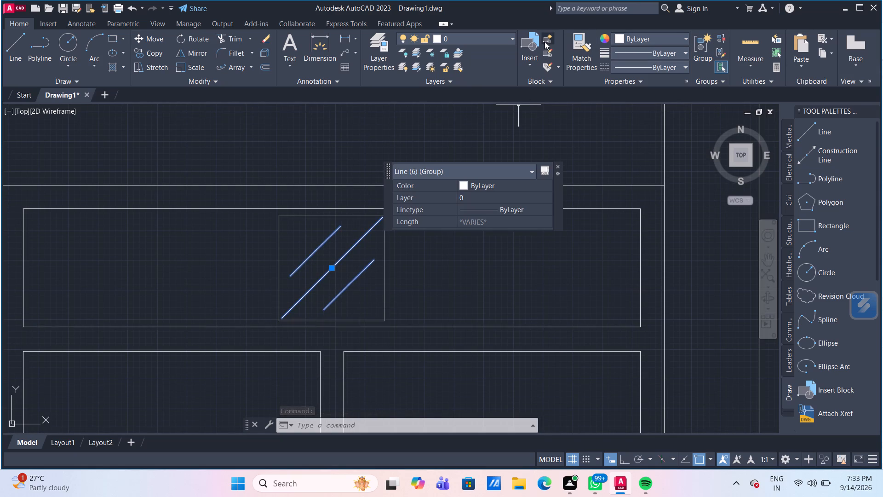
{"action": "left_click_drag", "start_coordinate": [723, 36], "coordinate": [718, 37]}
Shorten the long middle glass line in the transom pane by 50 mm at each end.
{"action": "left_click", "coordinate": [355, 244]}
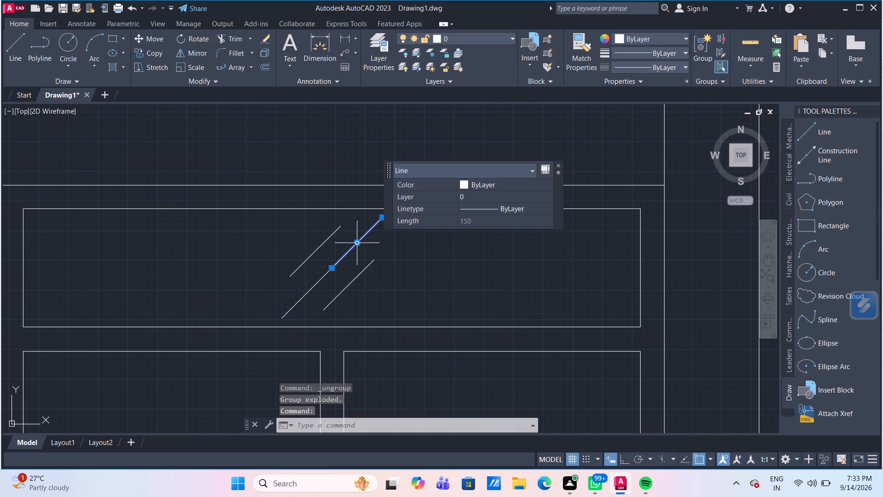
{"action": "left_click", "coordinate": [380, 219]}
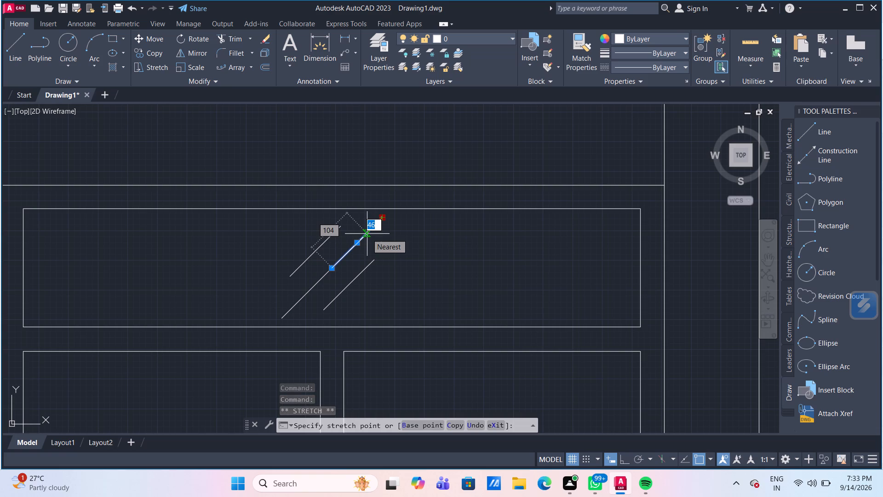
{"action": "type", "text": "50"}
{"action": "key", "text": "Return"}
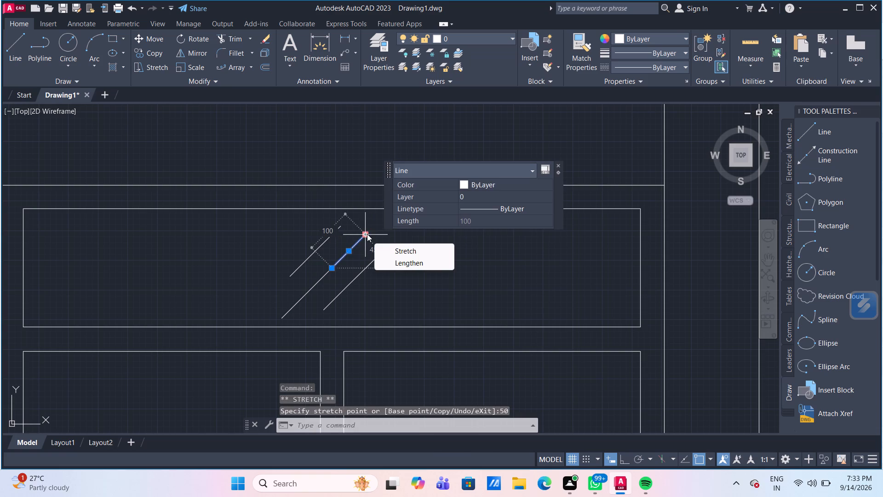
{"action": "left_click", "coordinate": [289, 310]}
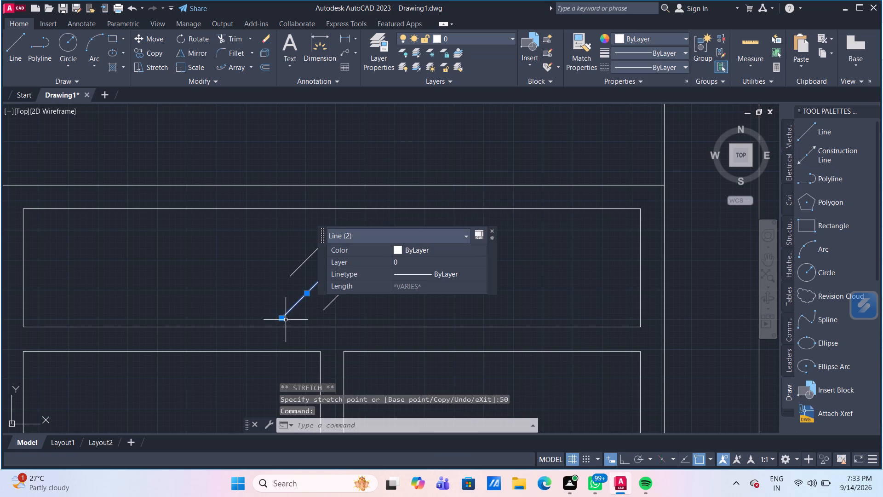
{"action": "left_click", "coordinate": [283, 317]}
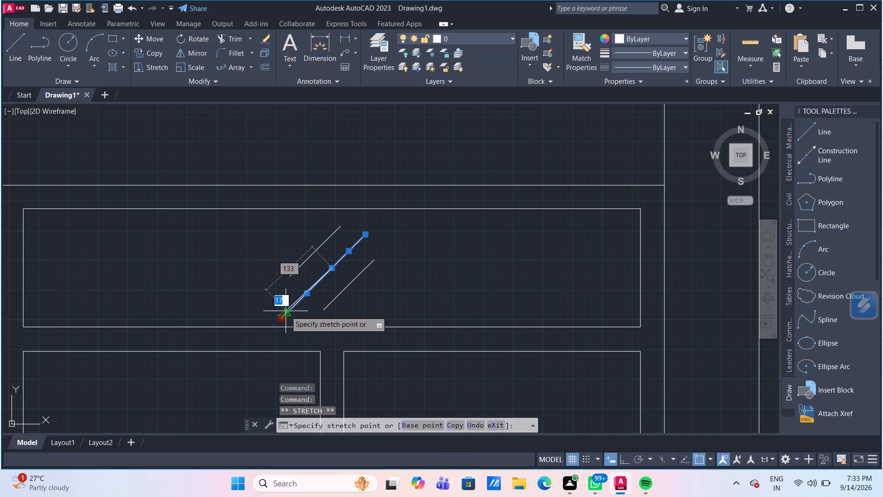
{"action": "type", "text": "50"}
{"action": "key", "text": "Return"}
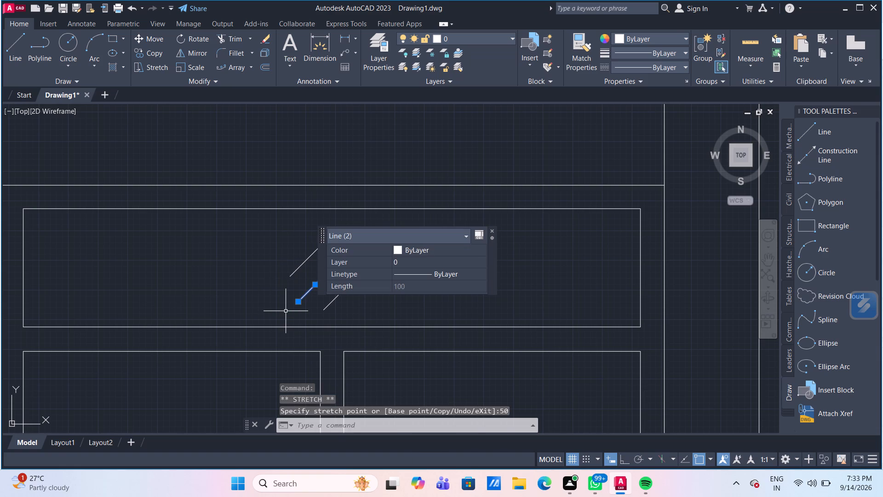
Shorten the upper short glass line in the transom pane by 25 mm at each end.
{"action": "left_click", "coordinate": [316, 249]}
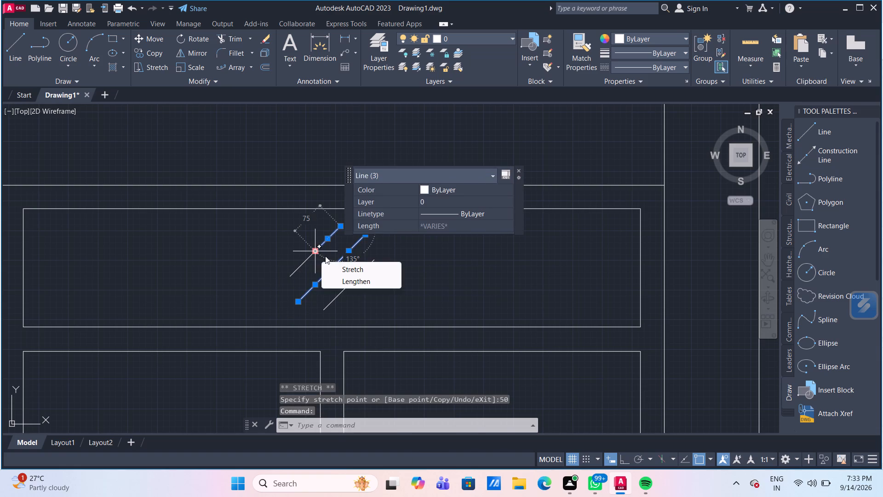
{"action": "middle_click_drag", "start_coordinate": [325, 257], "coordinate": [267, 273]}
{"action": "middle_click_drag", "start_coordinate": [320, 263], "coordinate": [282, 268]}
{"action": "left_click", "coordinate": [303, 231]}
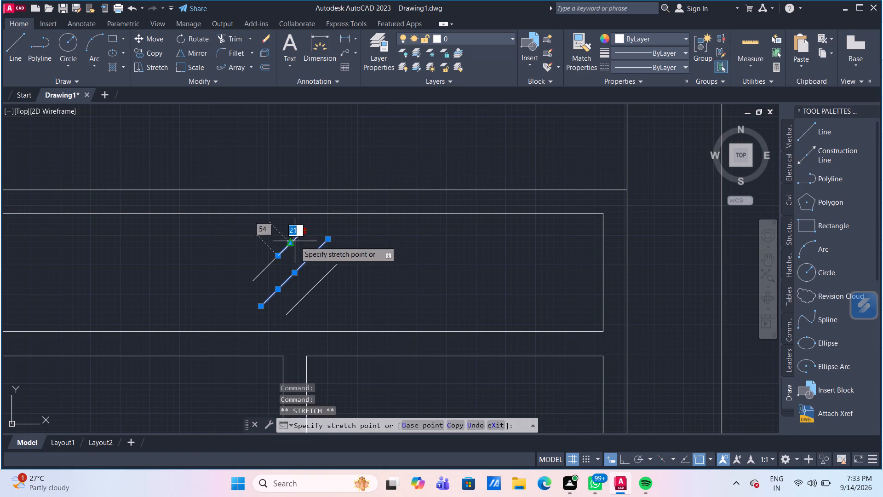
{"action": "type", "text": "25"}
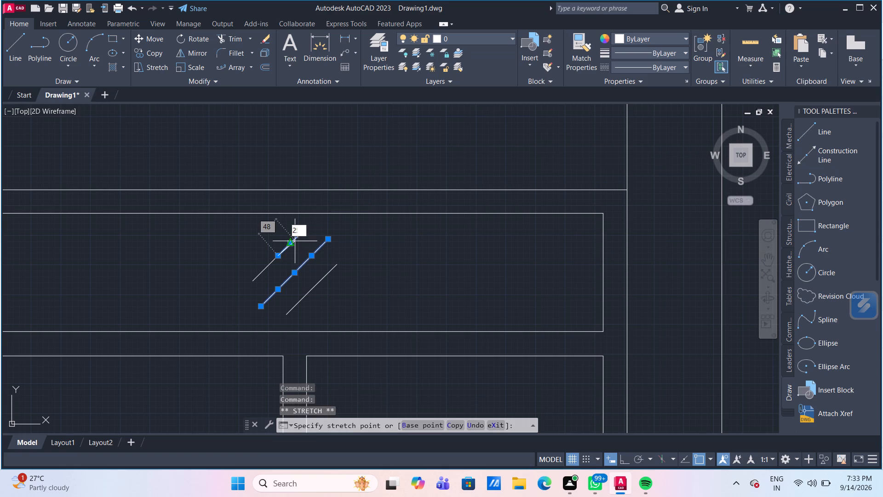
{"action": "key", "text": "Return"}
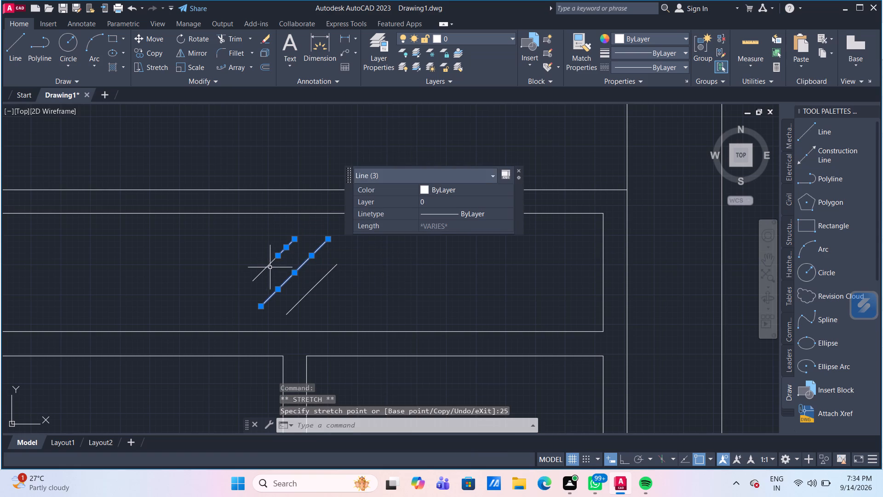
{"action": "left_click", "coordinate": [264, 268]}
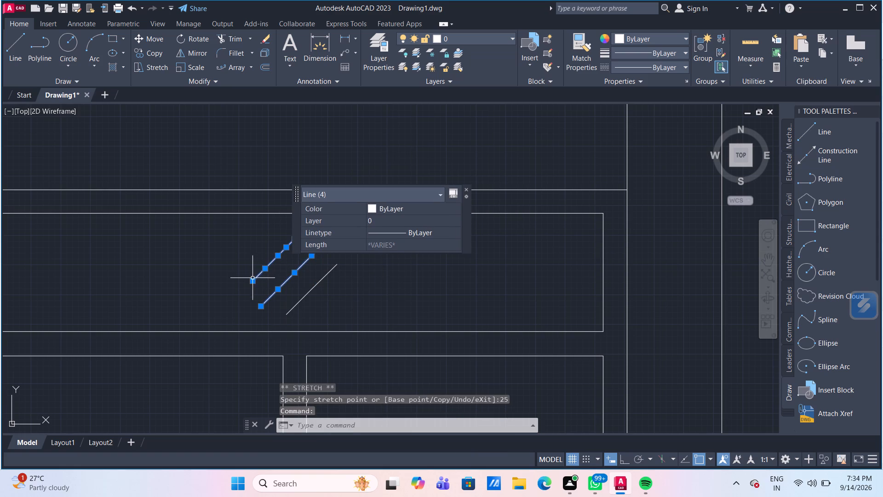
{"action": "left_click", "coordinate": [252, 282]}
{"action": "type", "text": "25"}
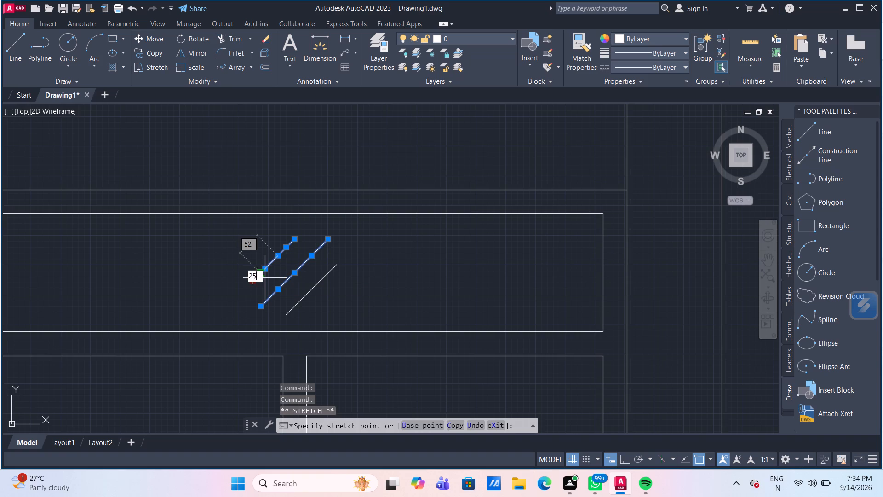
{"action": "key", "text": "Return"}
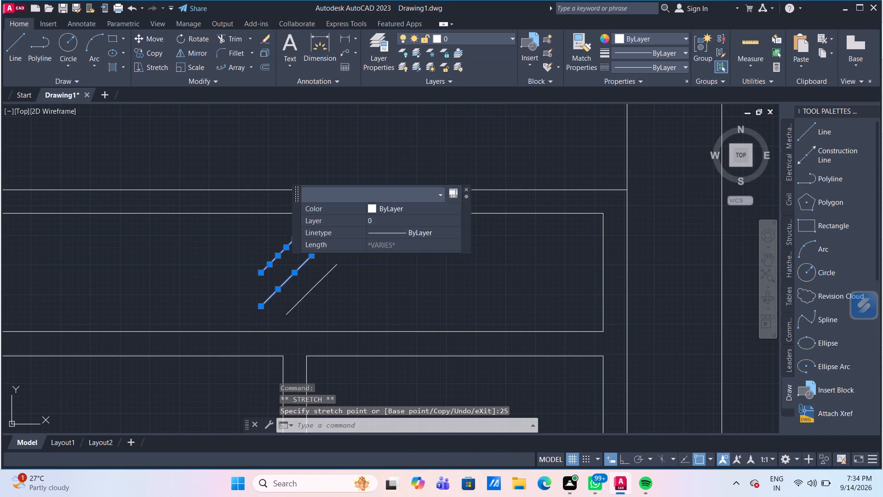
Delete both segments of the lower short glass line in the transom pane.
{"action": "key", "text": "Escape"}
{"action": "left_click", "coordinate": [317, 286]}
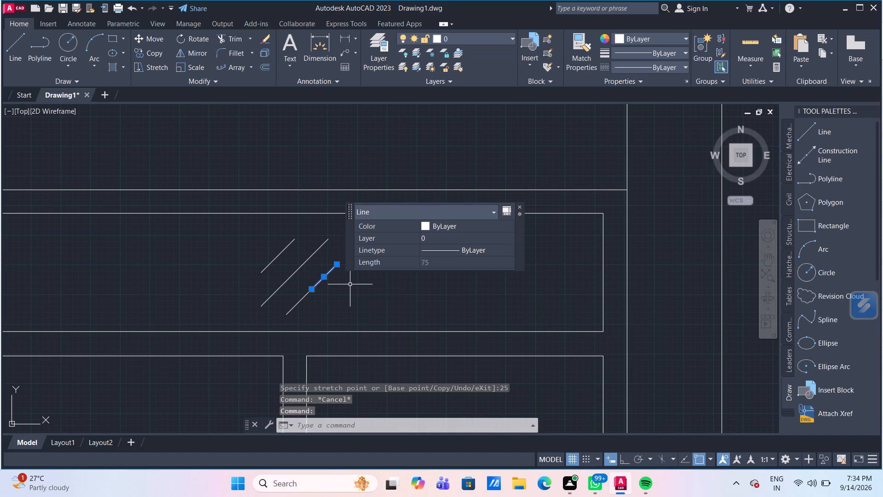
{"action": "left_click", "coordinate": [302, 297]}
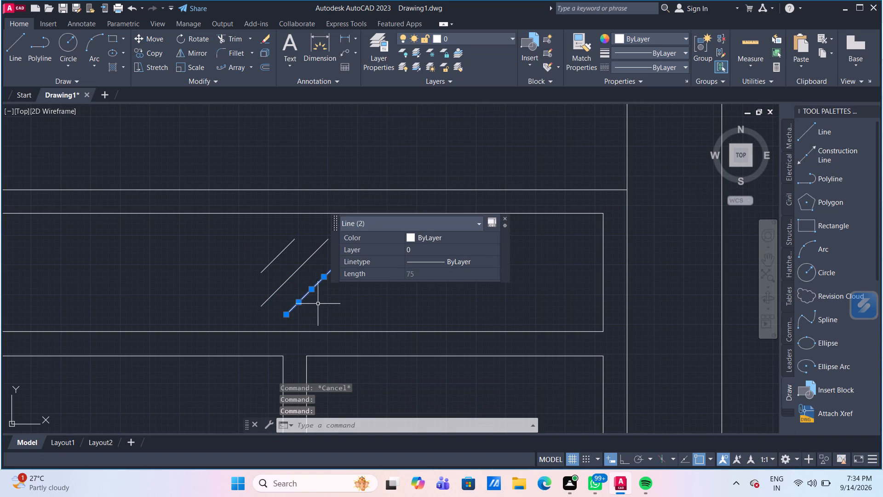
{"action": "key", "text": "Delete"}
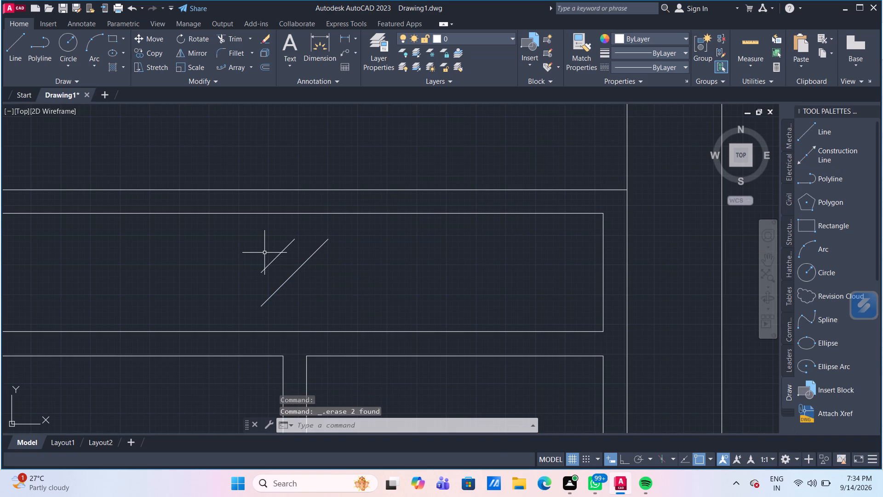
Offset both segments of the upper short glass line 100 mm to the lower side of the long middle line.
{"action": "key", "text": "o"}
{"action": "key", "text": "Return"}
{"action": "key", "text": "Return"}
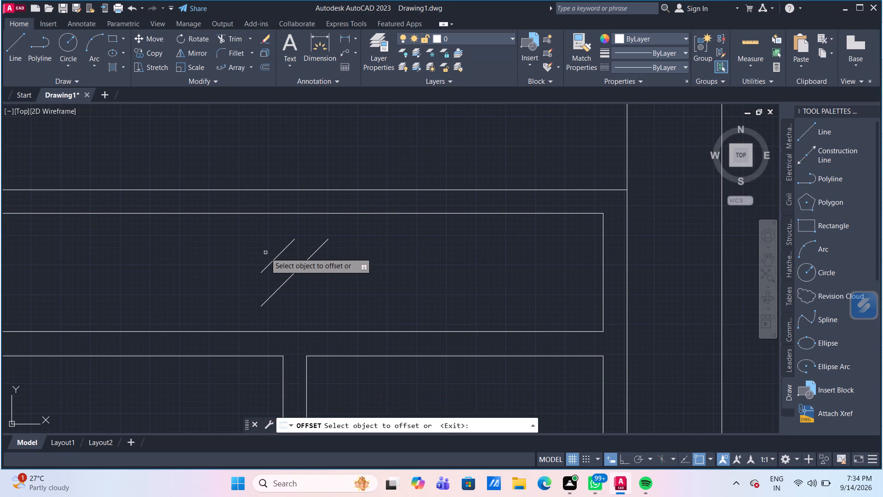
{"action": "left_click", "coordinate": [279, 254]}
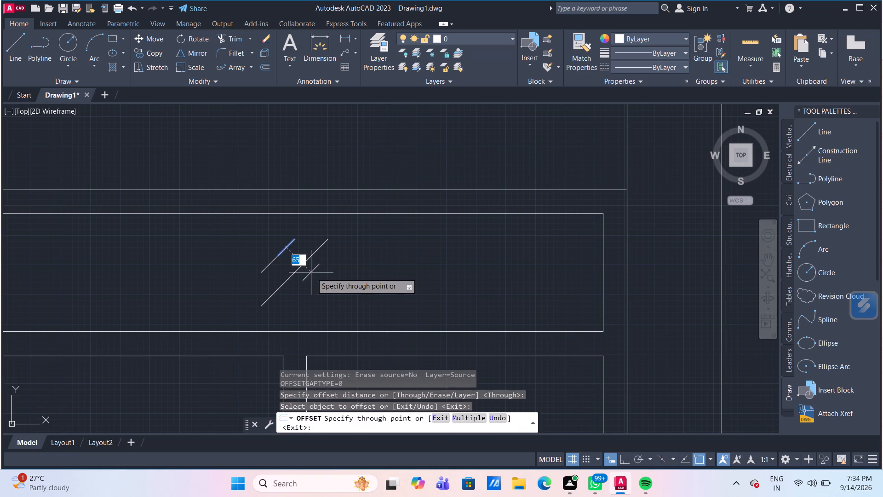
{"action": "type", "text": "100"}
{"action": "key", "text": "Return"}
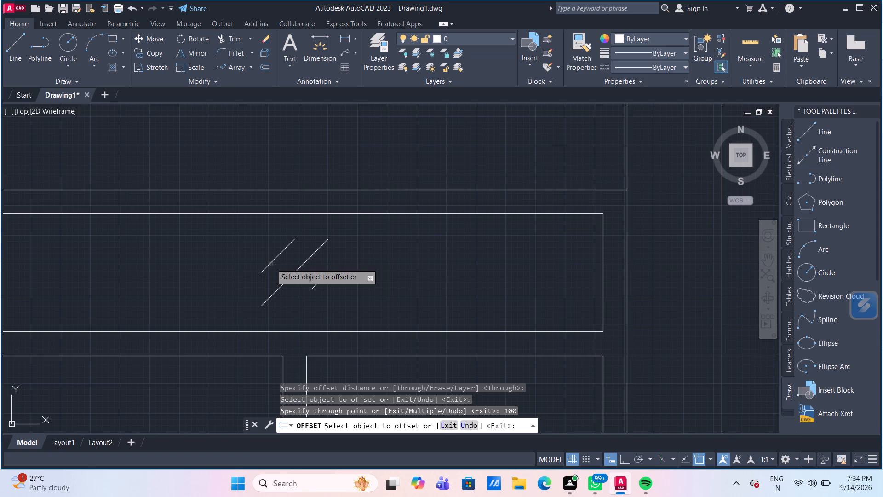
{"action": "left_click", "coordinate": [271, 264]}
{"action": "type", "text": "100"}
{"action": "key", "text": "Return"}
{"action": "key", "text": "Escape"}
Group the six glass line segments in the transom pane.
{"action": "left_click_drag", "start_coordinate": [323, 301], "coordinate": [318, 295]}
{"action": "left_click", "coordinate": [269, 244]}
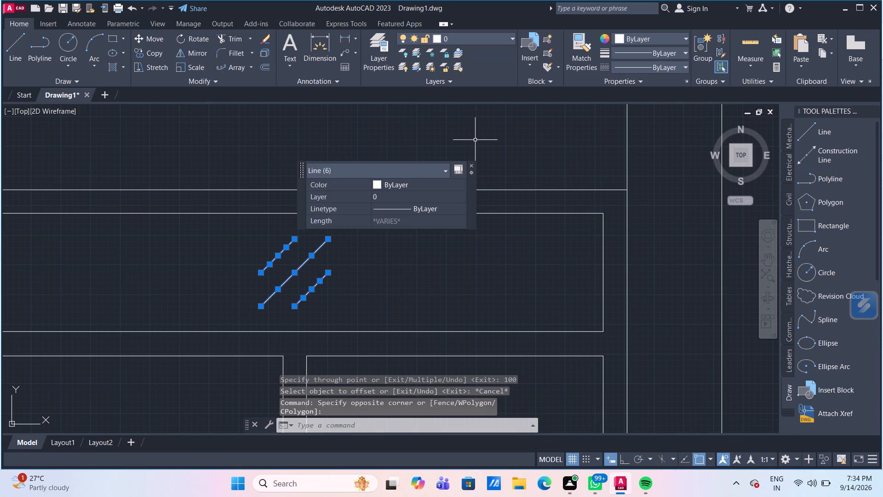
{"action": "key", "text": "g"}
{"action": "key", "text": "Return"}
Measure the base slab beneath the building with Quick measure.
{"action": "scroll", "coordinate": [464, 168], "scroll_direction": "down", "scroll_amount": 3}
{"action": "scroll", "coordinate": [440, 221], "scroll_direction": "down", "scroll_amount": 3}
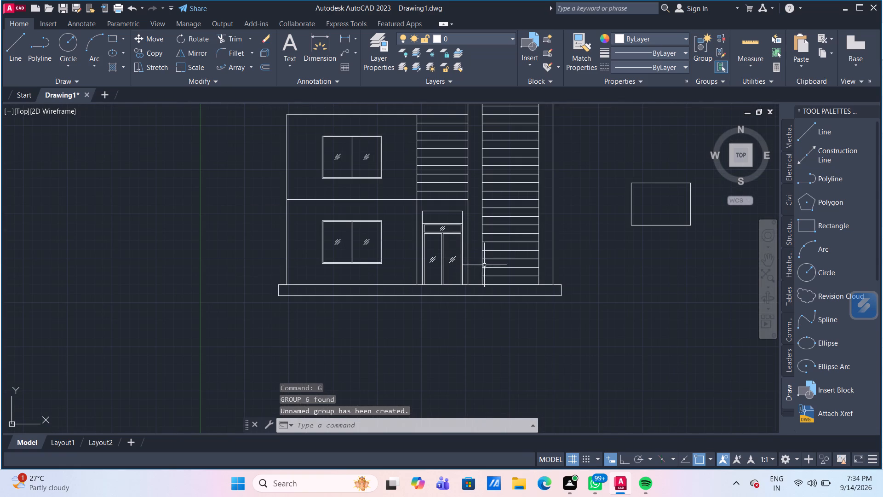
{"action": "middle_click_drag", "start_coordinate": [501, 318], "coordinate": [500, 365]}
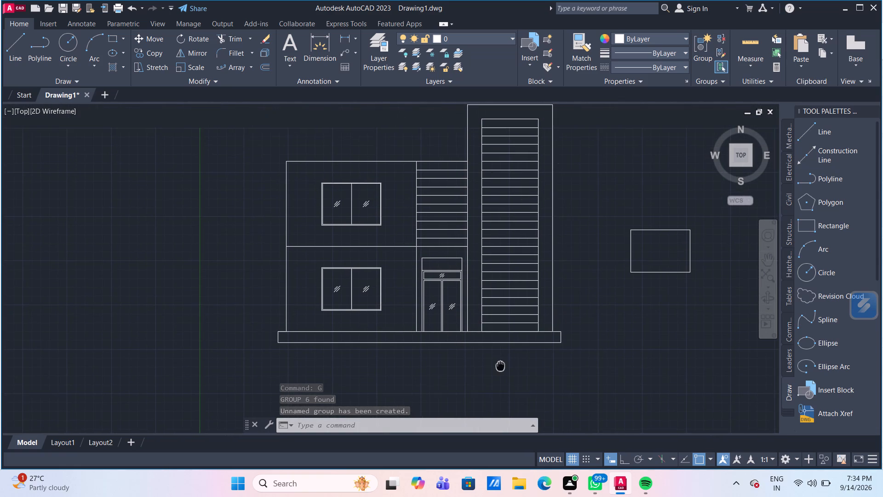
{"action": "middle_click_drag", "start_coordinate": [500, 365], "coordinate": [502, 368]}
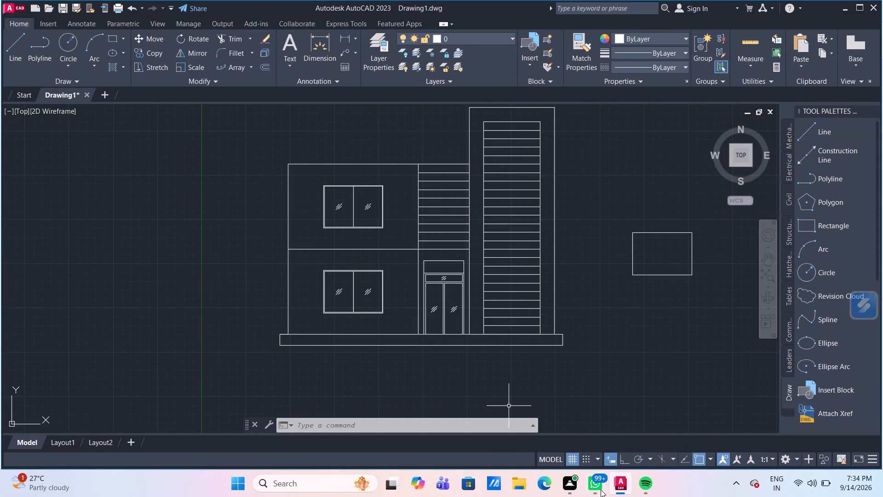
{"action": "scroll", "coordinate": [509, 383], "scroll_direction": "up", "scroll_amount": 1}
{"action": "scroll", "coordinate": [518, 346], "scroll_direction": "up", "scroll_amount": 1}
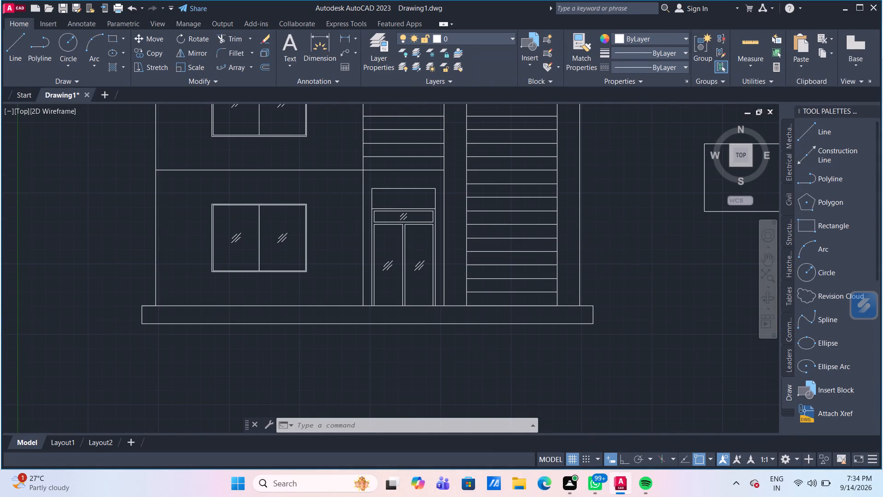
{"action": "left_click", "coordinate": [765, 39]}
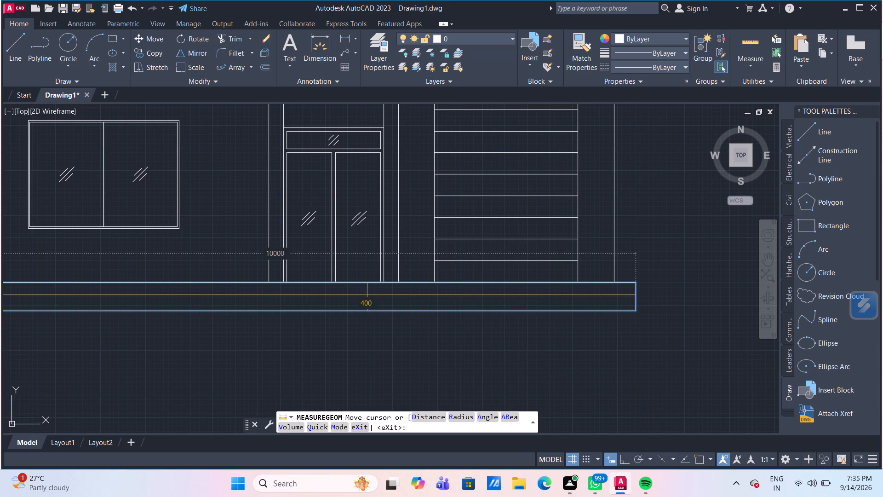
{"action": "key", "text": "Escape"}
From the door bay's lower-left corner, draw a step line with Ortho on: 200 mm down, 300 mm left, 100 mm down, 300 mm left.
{"action": "scroll", "coordinate": [356, 293], "scroll_direction": "down", "scroll_amount": 2}
{"action": "scroll", "coordinate": [349, 288], "scroll_direction": "up", "scroll_amount": 2}
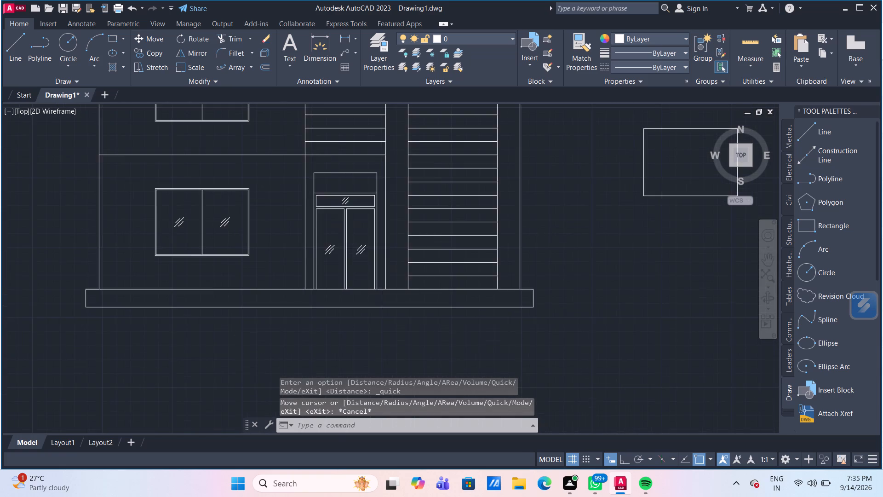
{"action": "left_click", "coordinate": [14, 40]}
{"action": "left_click", "coordinate": [275, 291]}
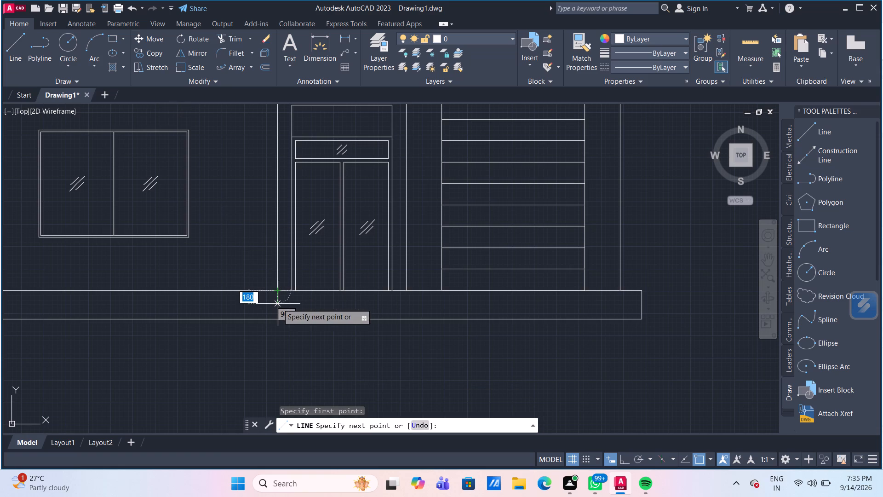
{"action": "type", "text": "200"}
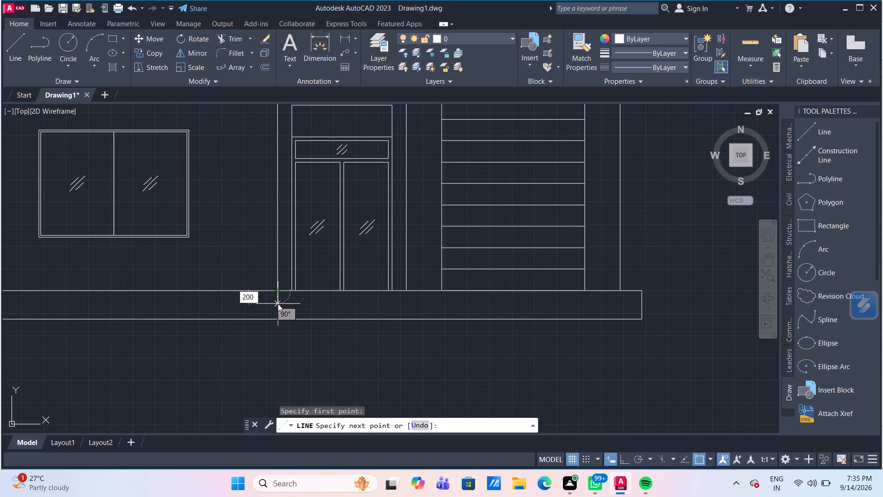
{"action": "key", "text": "Return"}
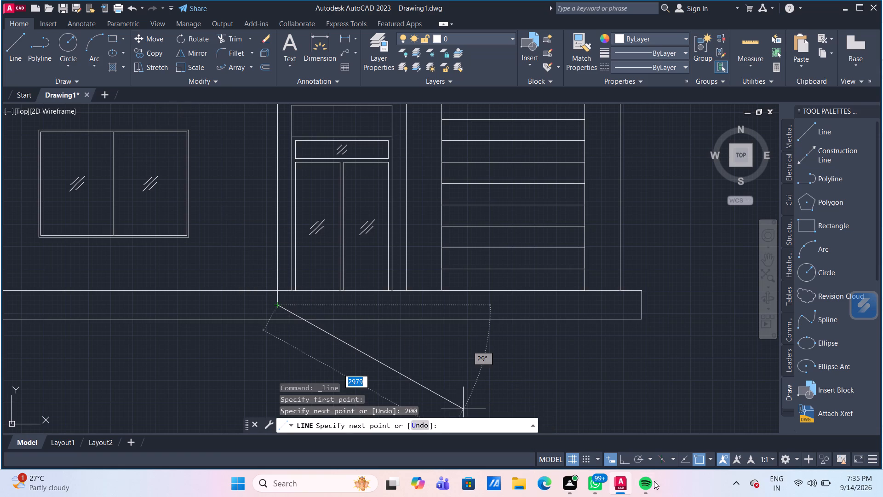
{"action": "left_click", "coordinate": [626, 457]}
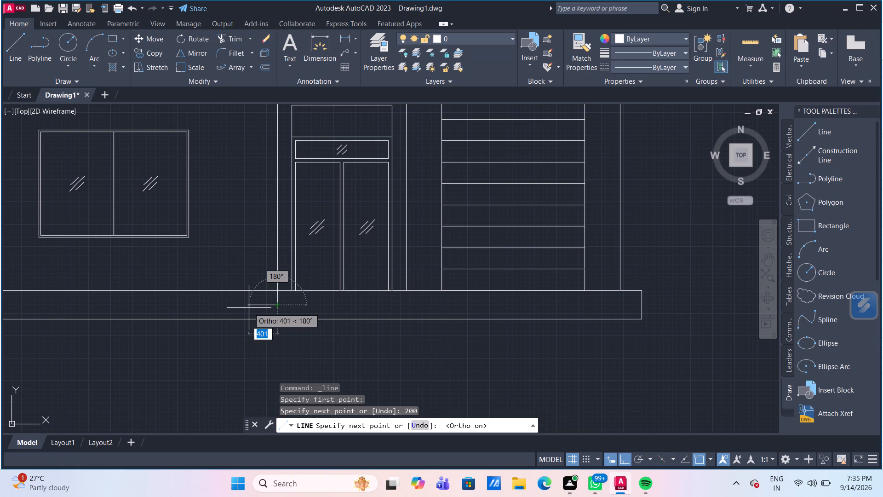
{"action": "type", "text": "300"}
{"action": "key", "text": "Return"}
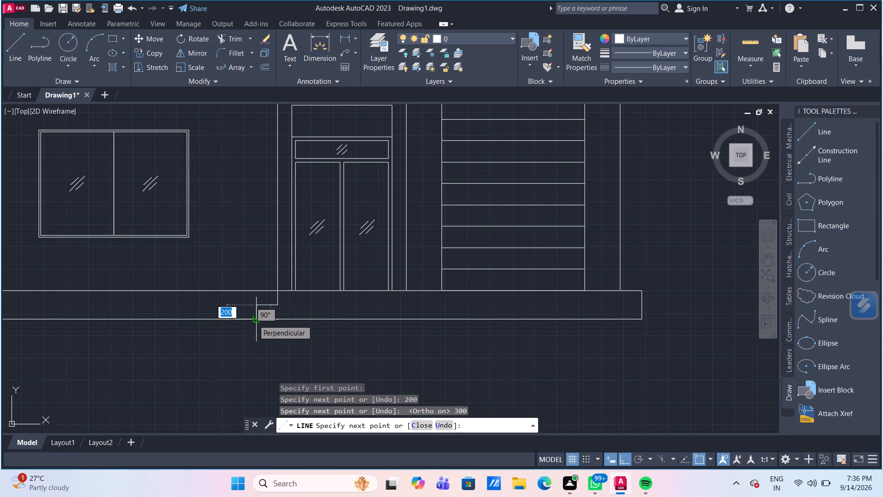
{"action": "type", "text": "100"}
{"action": "key", "text": "Return"}
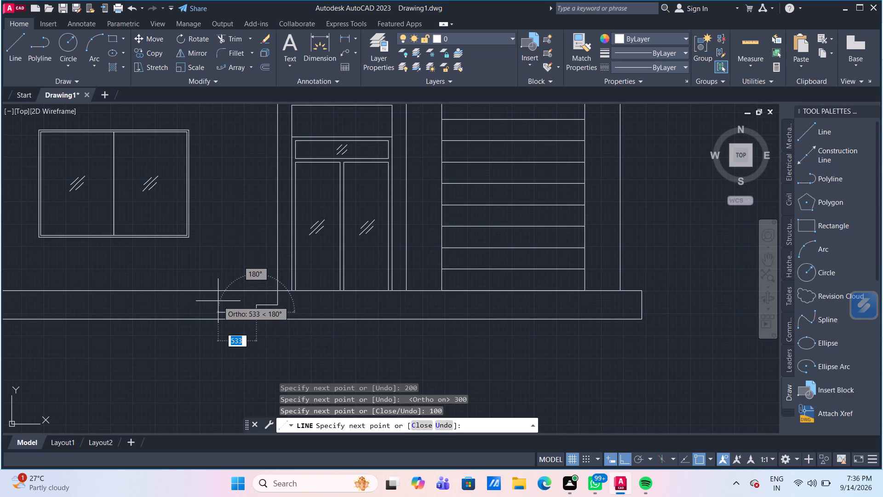
{"action": "type", "text": "300"}
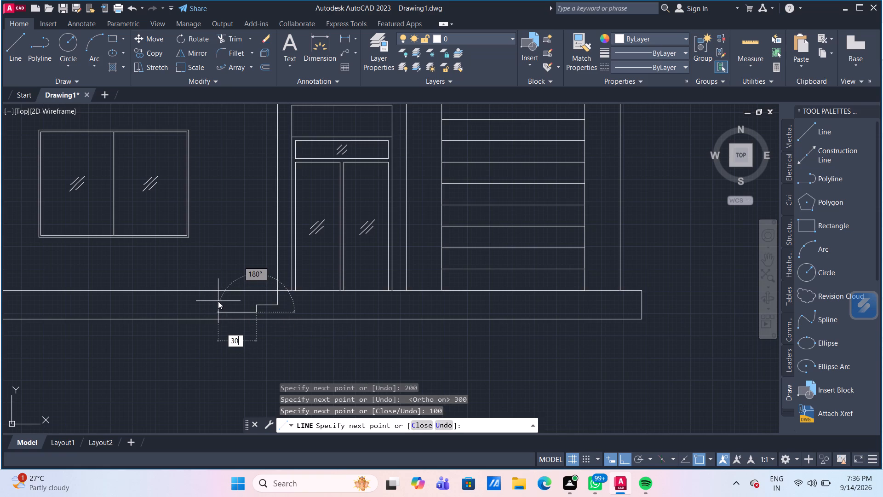
{"action": "key", "text": "Return"}
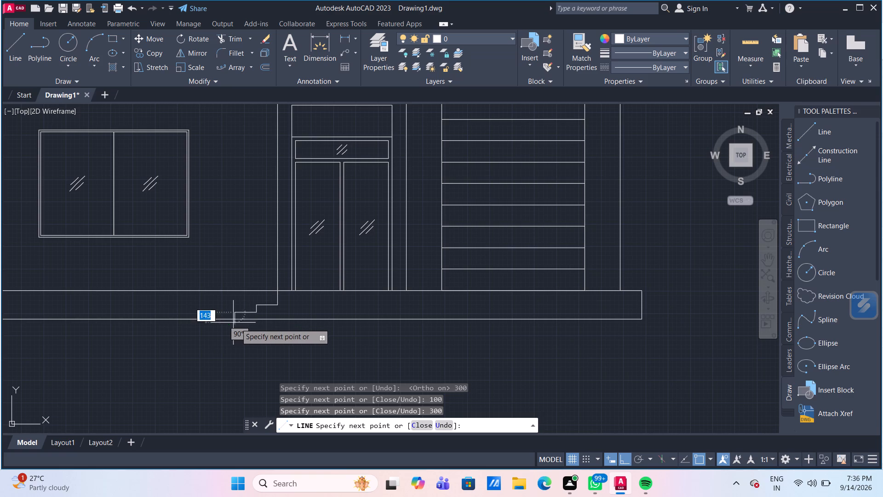
Continue the left-hand step line 100 mm down, 300 mm left and 100 mm down.
{"action": "scroll", "coordinate": [241, 324], "scroll_direction": "up", "scroll_amount": 2}
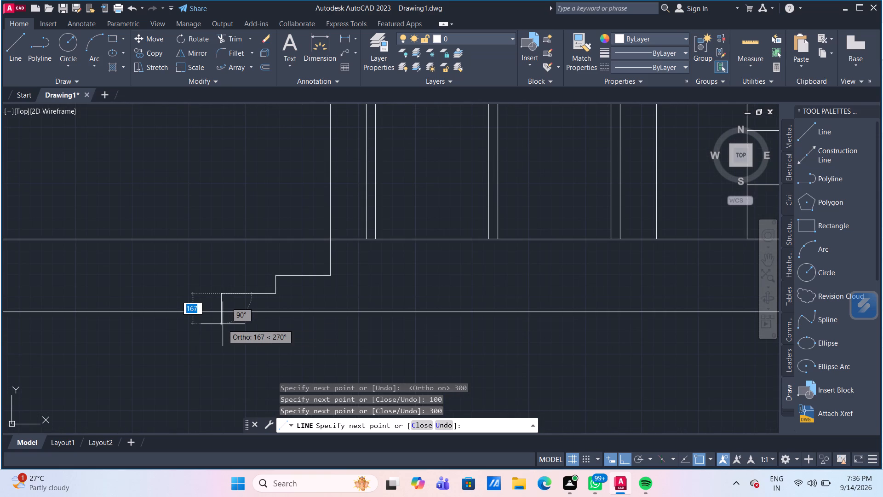
{"action": "type", "text": "100"}
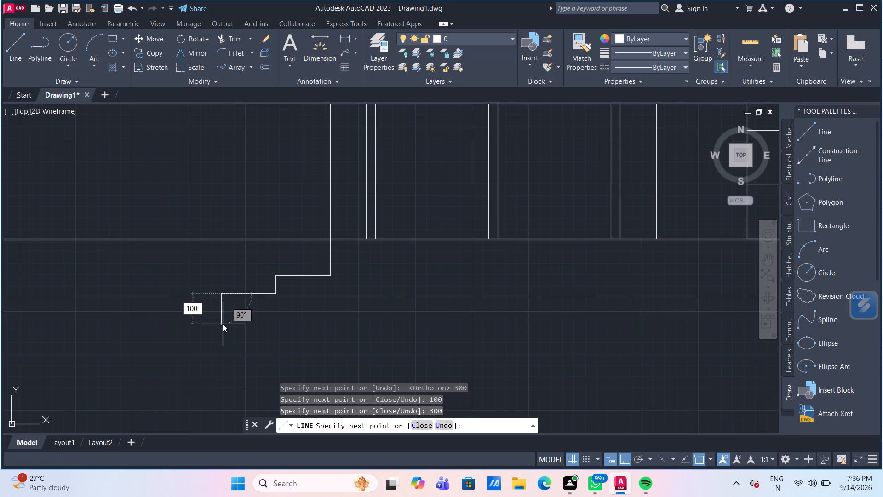
{"action": "key", "text": "Return"}
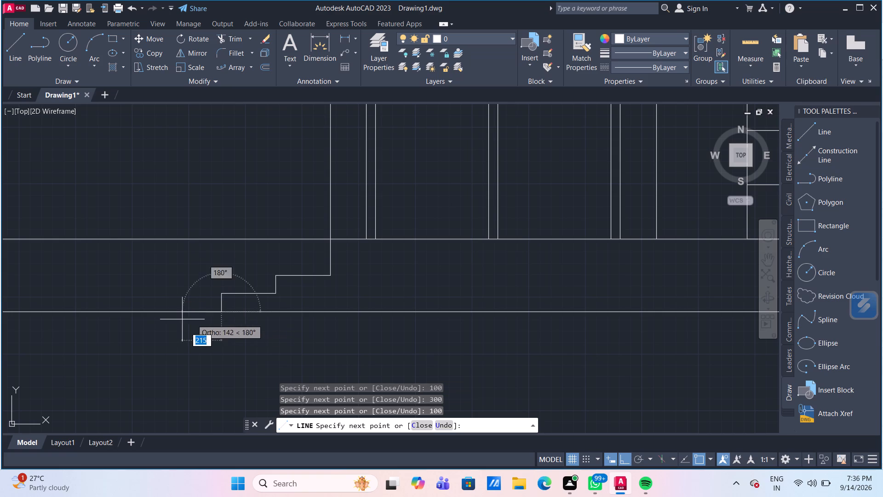
{"action": "type", "text": "300"}
{"action": "key", "text": "Return"}
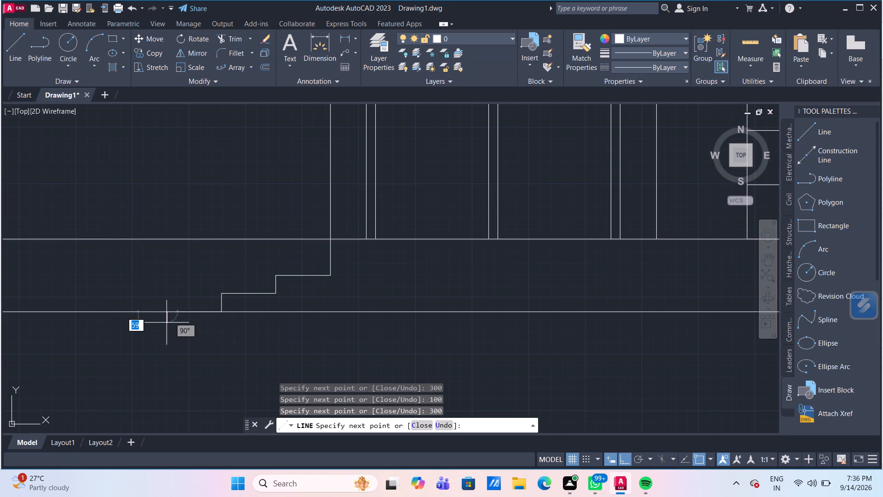
{"action": "type", "text": "100"}
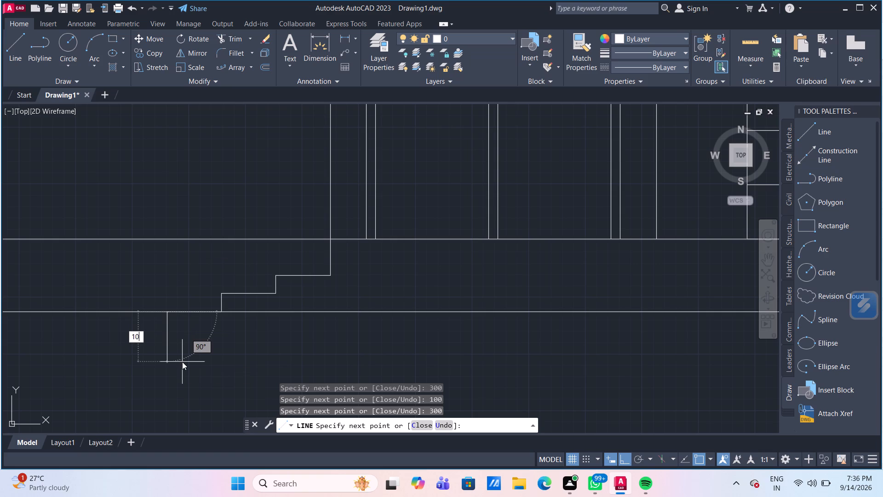
{"action": "key", "text": "Return"}
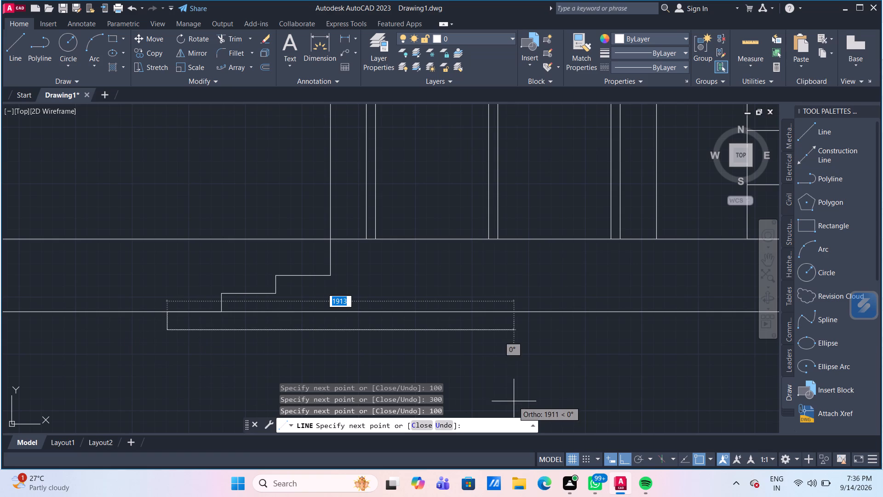
Draw the bottom line of the steps horizontally to the right, below the base slab and past the door bay, and end the line.
{"action": "scroll", "coordinate": [514, 401], "scroll_direction": "down", "scroll_amount": 1}
{"action": "middle_click_drag", "start_coordinate": [605, 407], "coordinate": [378, 399]}
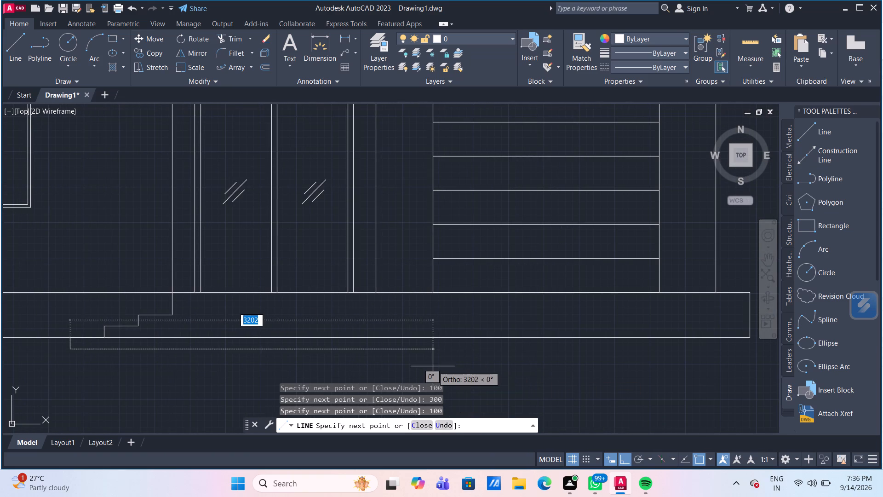
{"action": "left_click", "coordinate": [489, 366]}
{"action": "key", "text": "Escape"}
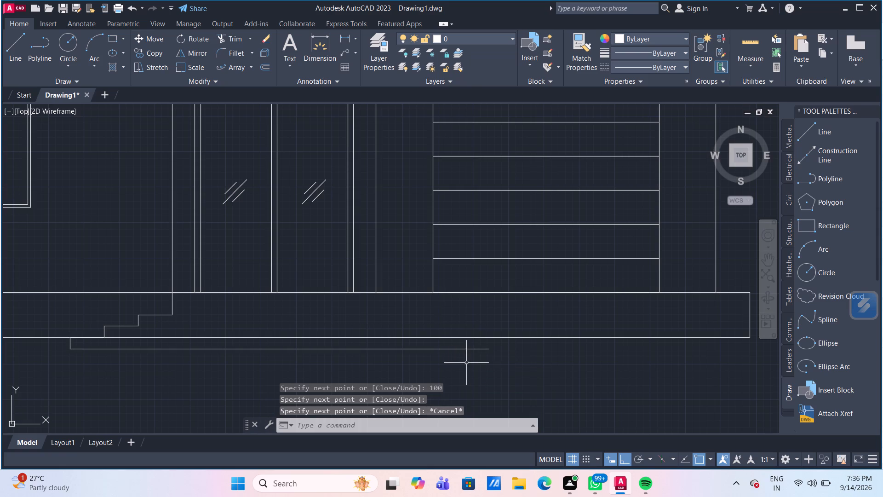
From the door bay's lower-right corner, draw a step line 200 mm down, 300 mm right, 100 mm down, 300 mm right.
{"action": "left_click", "coordinate": [24, 46]}
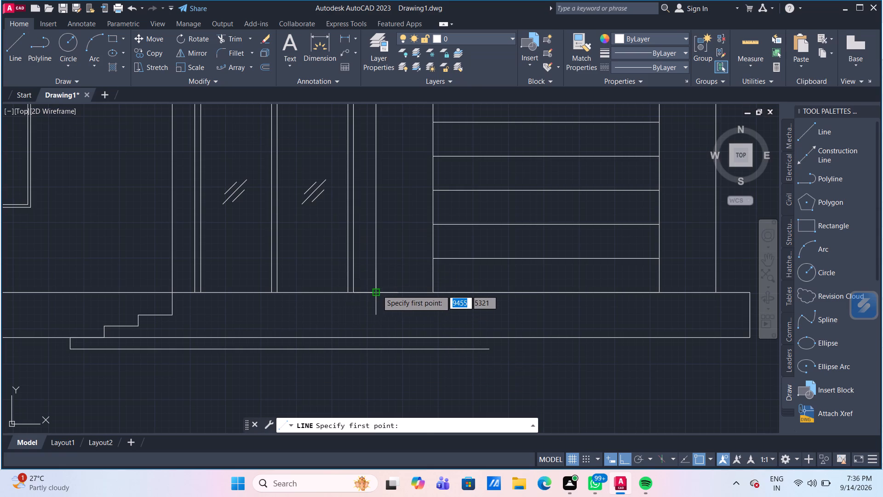
{"action": "left_click", "coordinate": [377, 290]}
{"action": "type", "text": "200"}
{"action": "key", "text": "Return"}
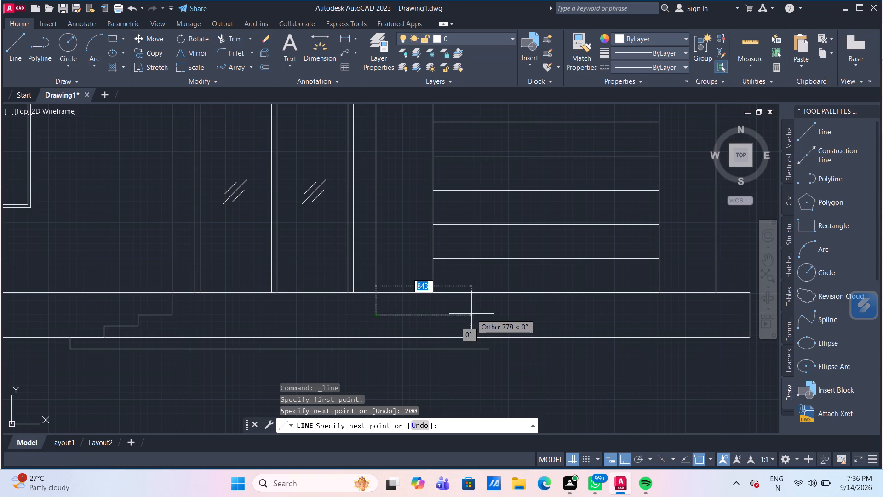
{"action": "type", "text": "300"}
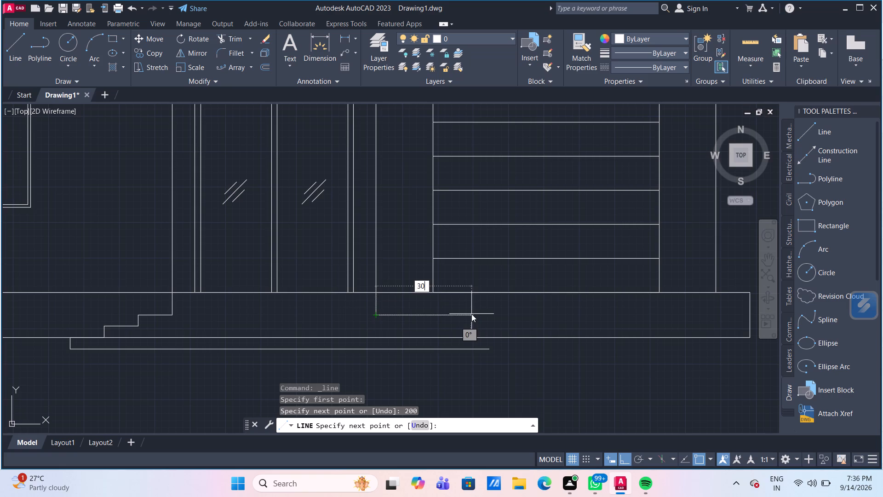
{"action": "key", "text": "Return"}
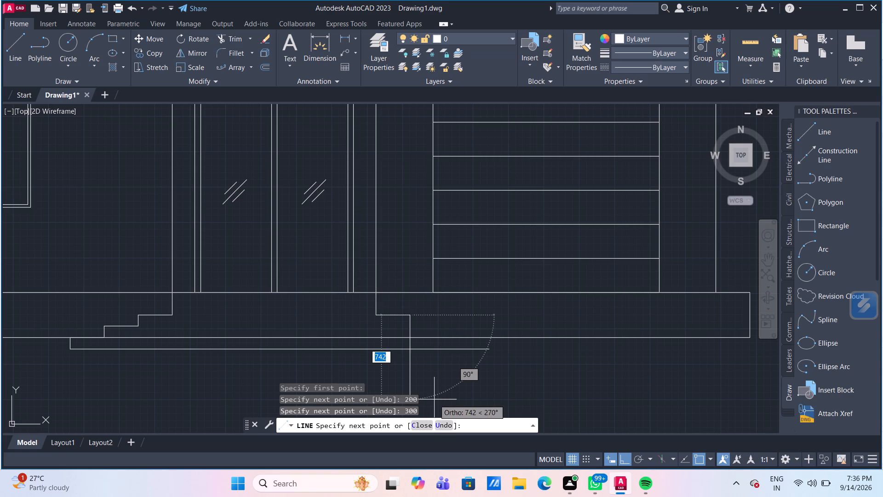
{"action": "type", "text": "100"}
{"action": "key", "text": "Return"}
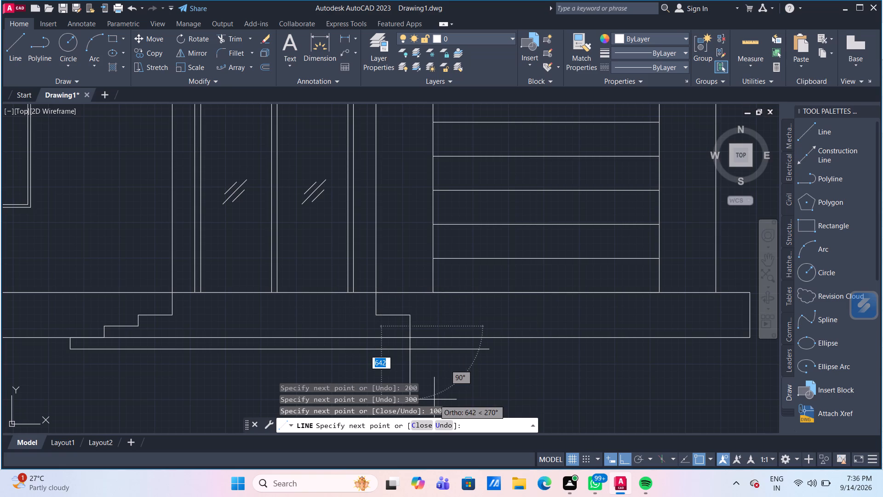
{"action": "type", "text": "300"}
{"action": "key", "text": "Return"}
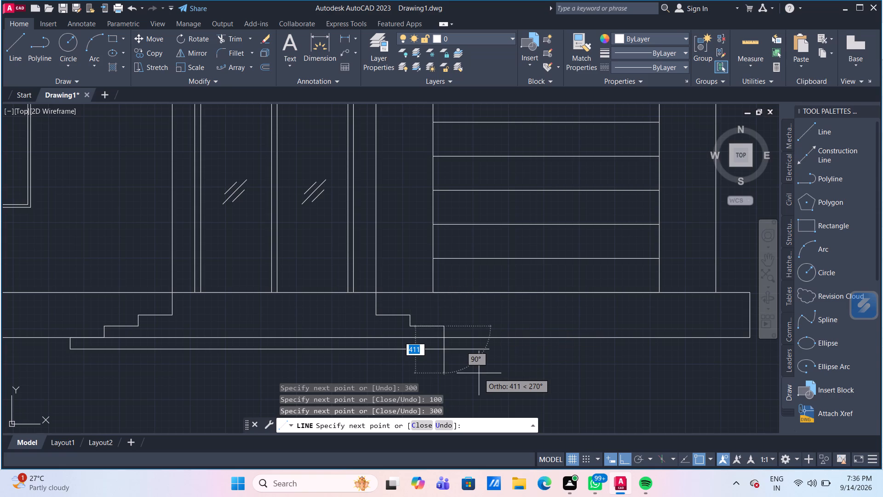
Continue the right-hand step line 100 mm down, 300 mm right and 100 mm down, and end the line.
{"action": "type", "text": "100"}
{"action": "key", "text": "Return"}
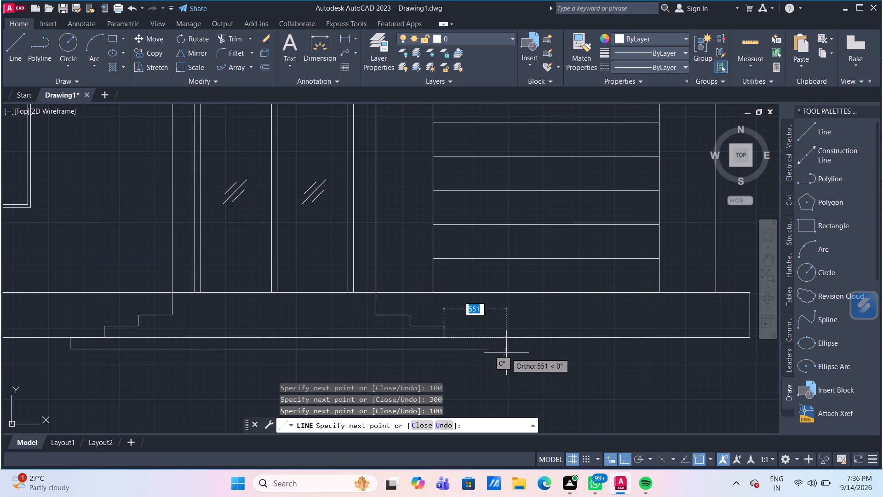
{"action": "type", "text": "300"}
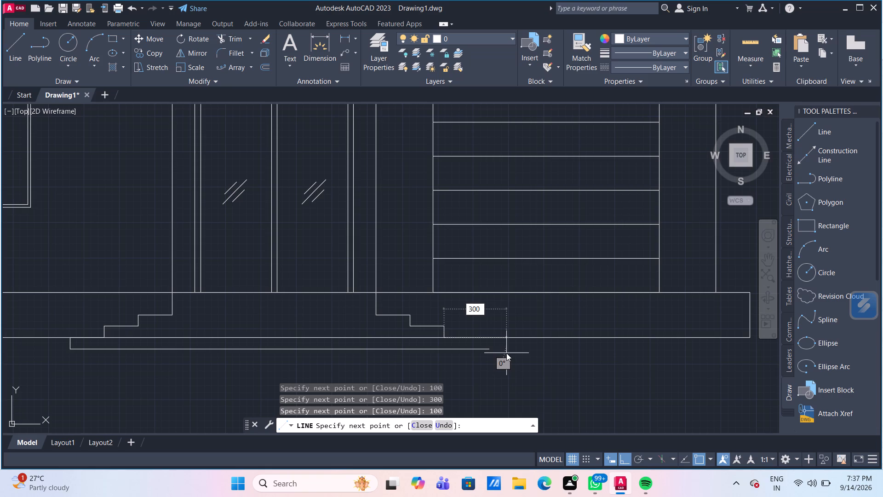
{"action": "key", "text": "Return"}
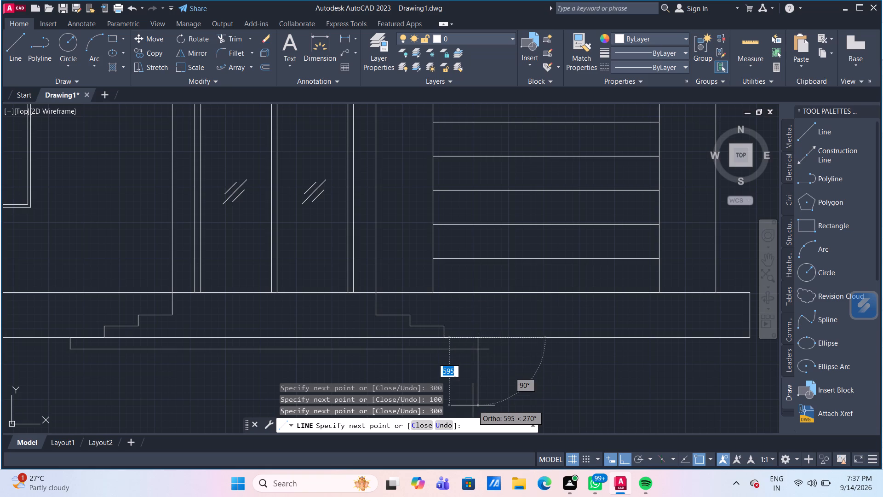
{"action": "type", "text": "100"}
{"action": "key", "text": "Return"}
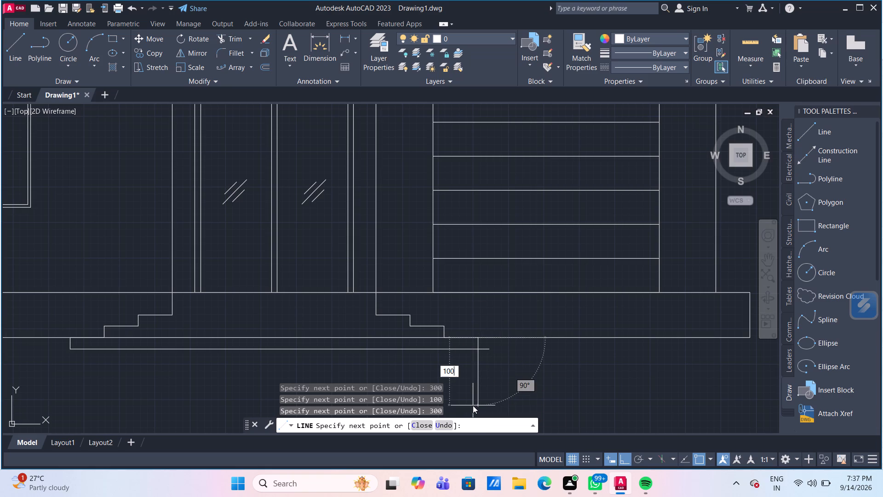
{"action": "key", "text": "Return"}
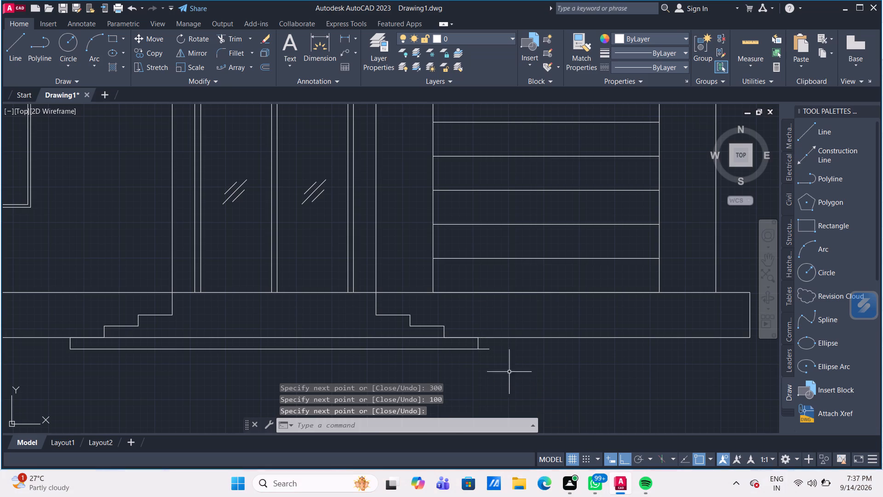
Trim the overhanging end of the steps' bottom line beyond the right-hand lowest riser.
{"action": "type", "text": "TR"}
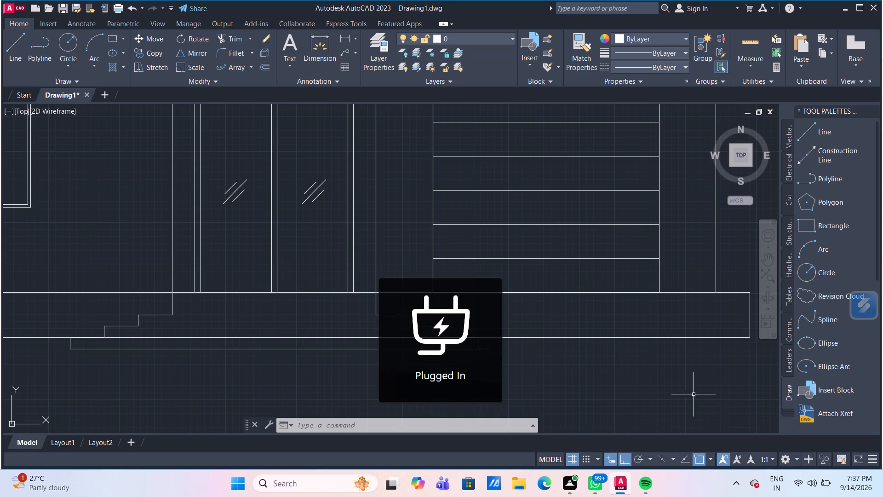
{"action": "type", "text": "TR"}
{"action": "key", "text": "Return"}
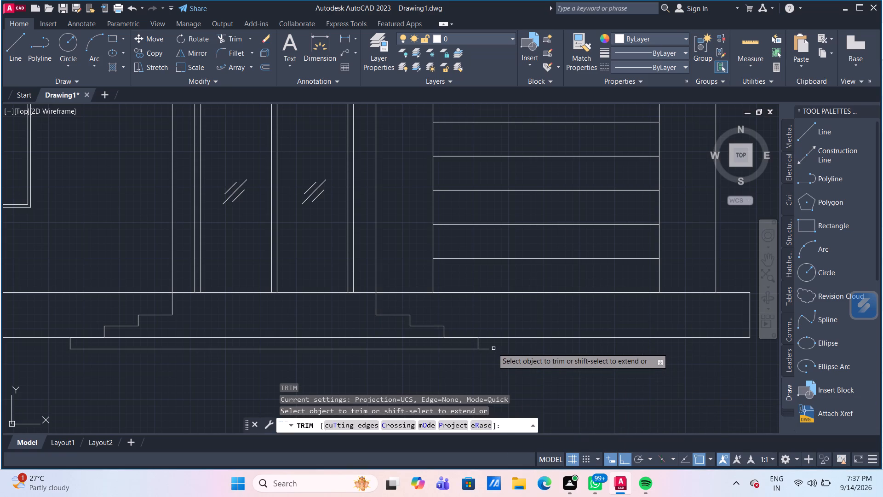
{"action": "left_click", "coordinate": [487, 349]}
{"action": "scroll", "coordinate": [497, 364], "scroll_direction": "down", "scroll_amount": 1}
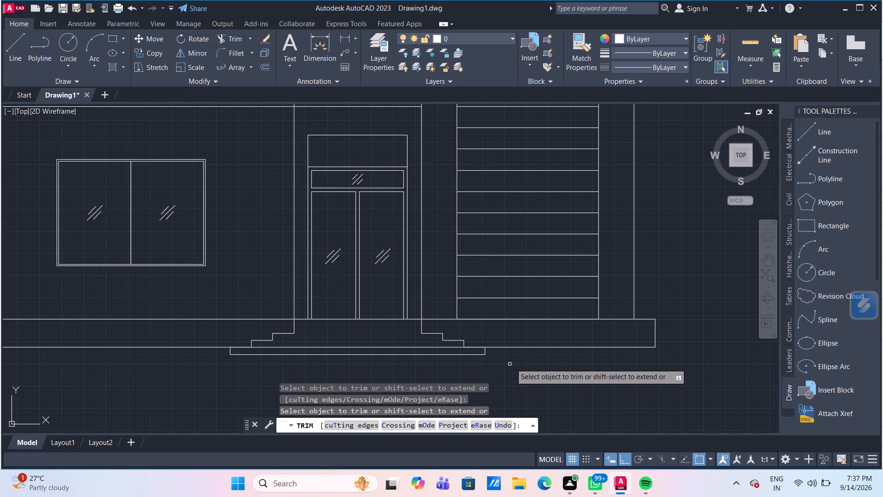
{"action": "scroll", "coordinate": [511, 359], "scroll_direction": "down", "scroll_amount": 2}
{"action": "middle_click_drag", "start_coordinate": [510, 359], "coordinate": [485, 292]}
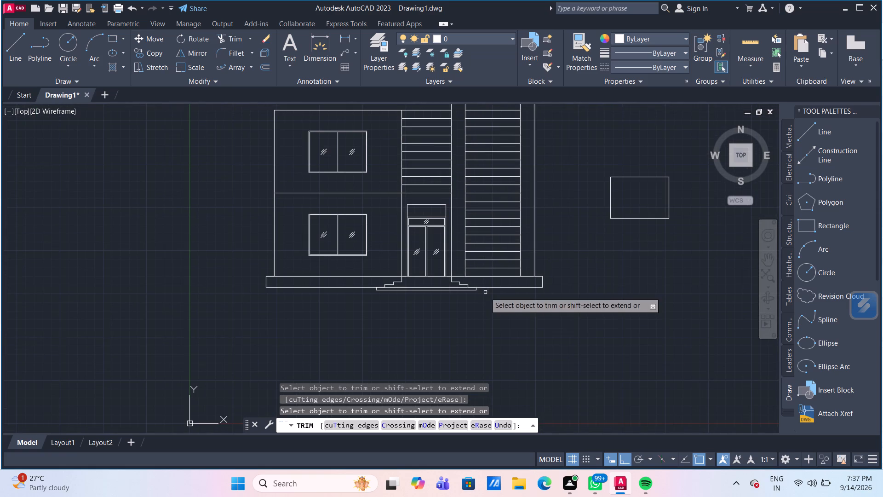
{"action": "scroll", "coordinate": [499, 317], "scroll_direction": "down", "scroll_amount": 1}
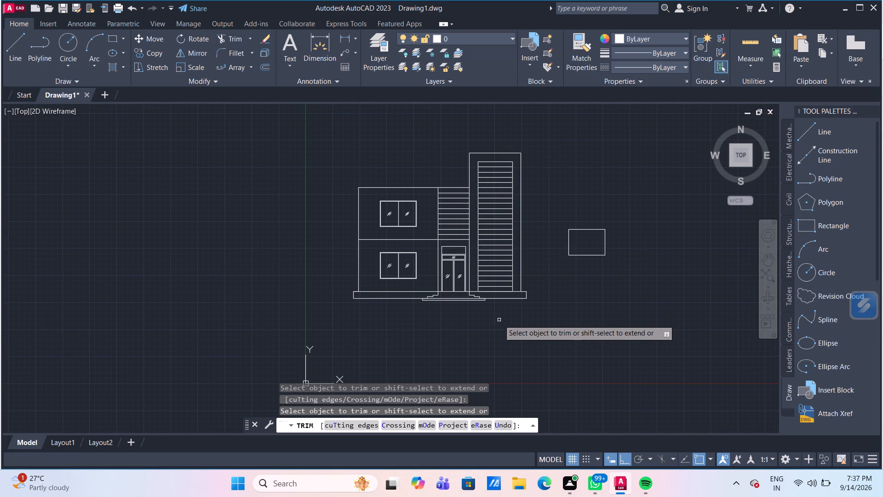
{"action": "scroll", "coordinate": [508, 321], "scroll_direction": "up", "scroll_amount": 2}
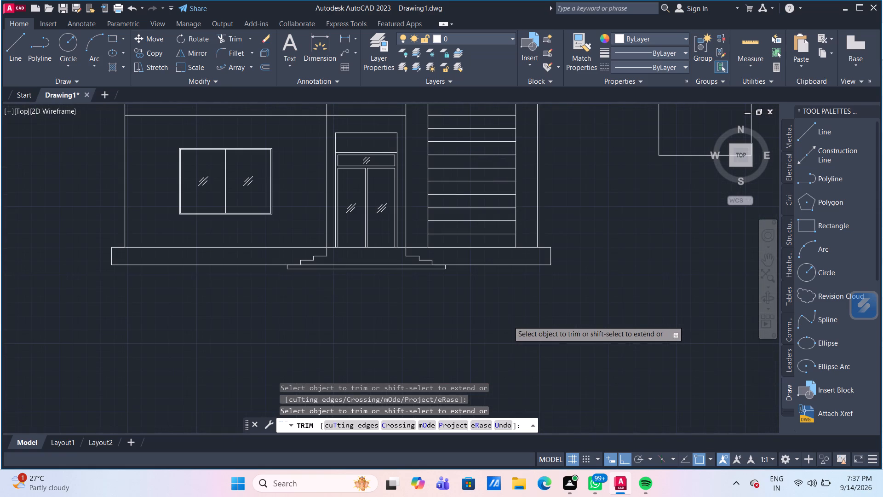
{"action": "key", "text": "Escape"}
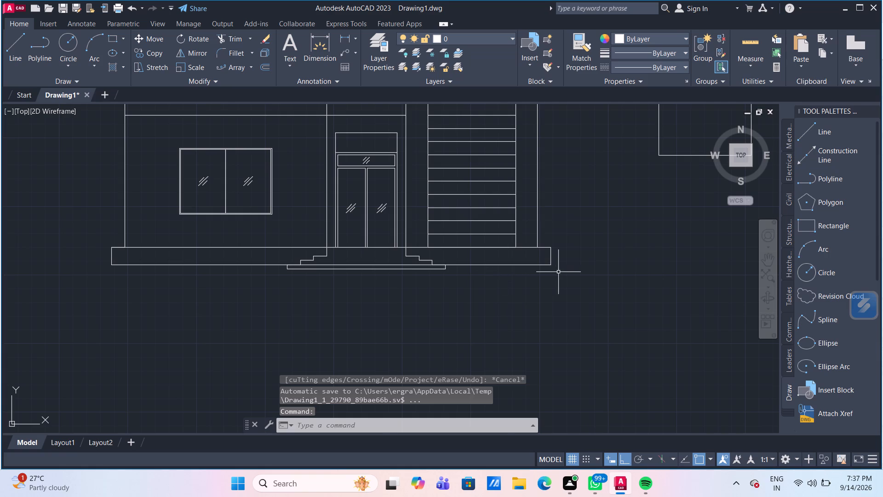
Stretch the base slab's side edges and bottom line 100 mm downward from its lower-right corner.
{"action": "left_click", "coordinate": [558, 272]}
{"action": "left_click", "coordinate": [533, 262]}
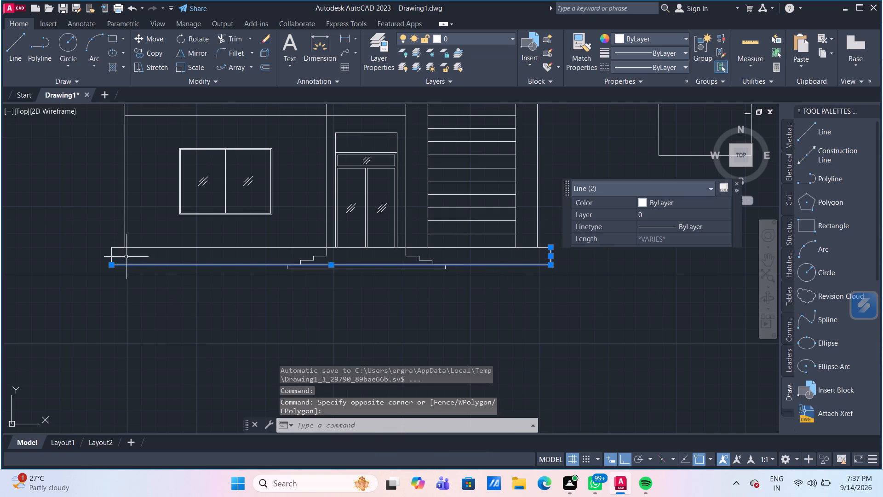
{"action": "left_click", "coordinate": [112, 252]}
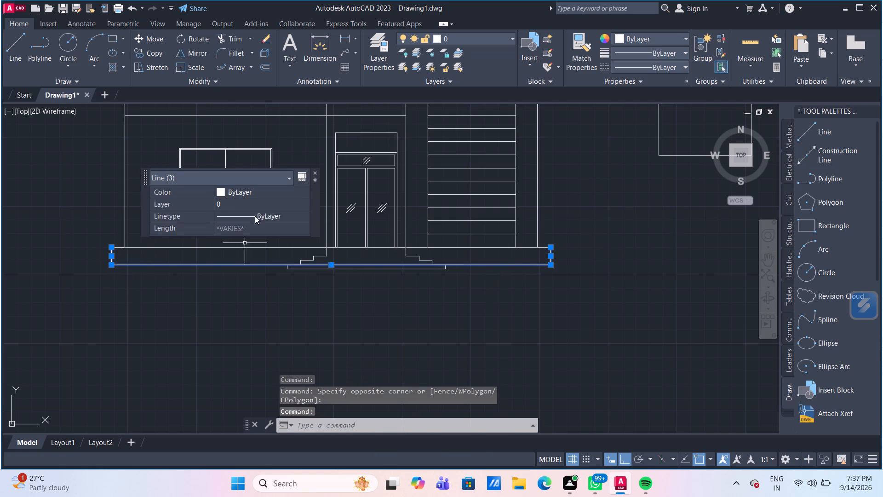
{"action": "left_click", "coordinate": [138, 66]}
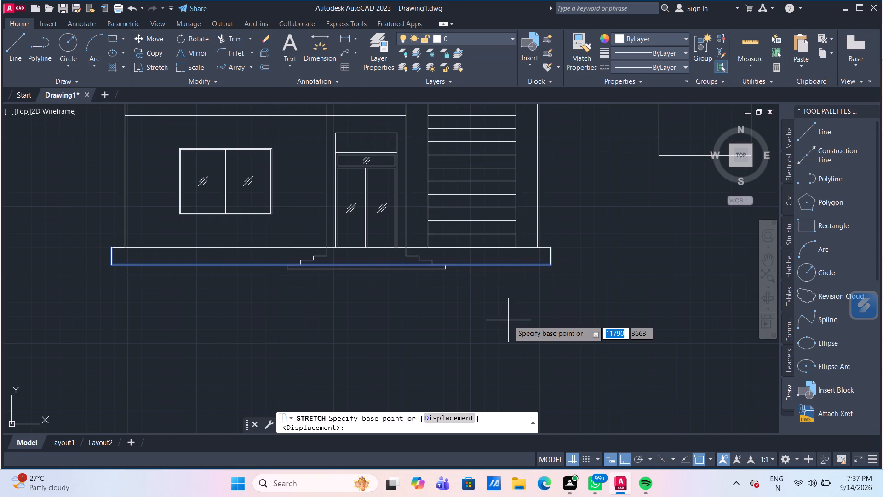
{"action": "left_click", "coordinate": [550, 268]}
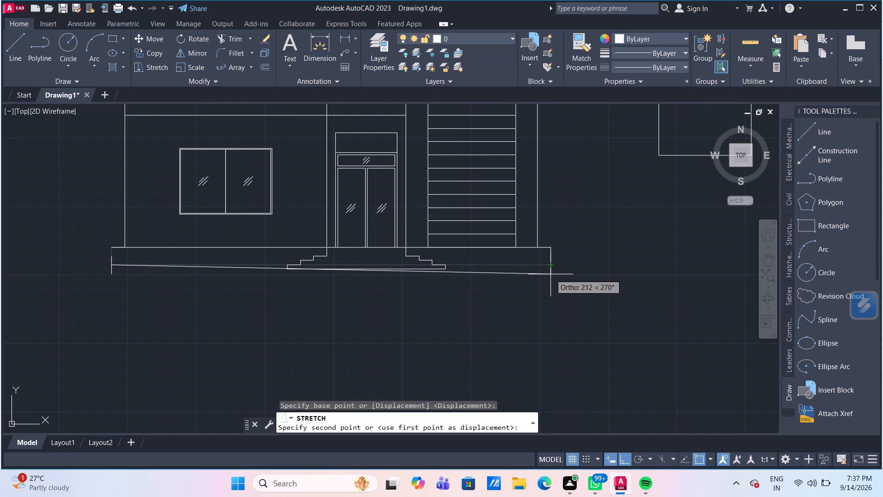
{"action": "type", "text": "100"}
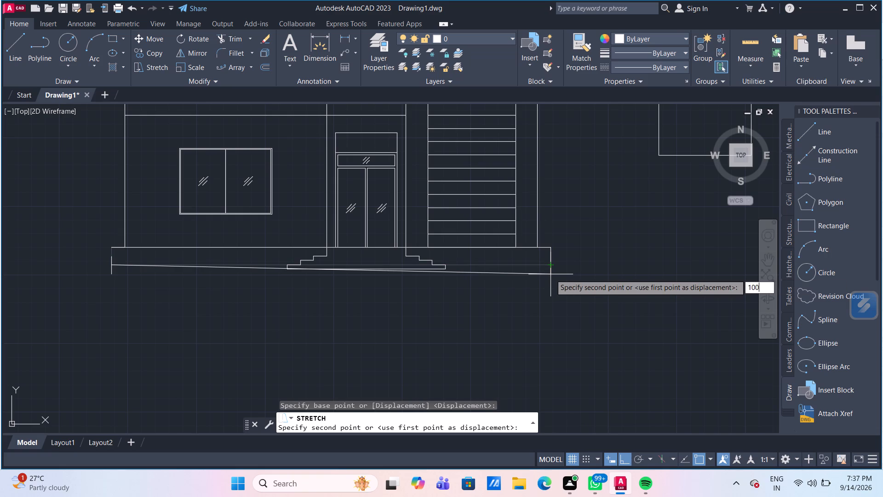
{"action": "key", "text": "Return"}
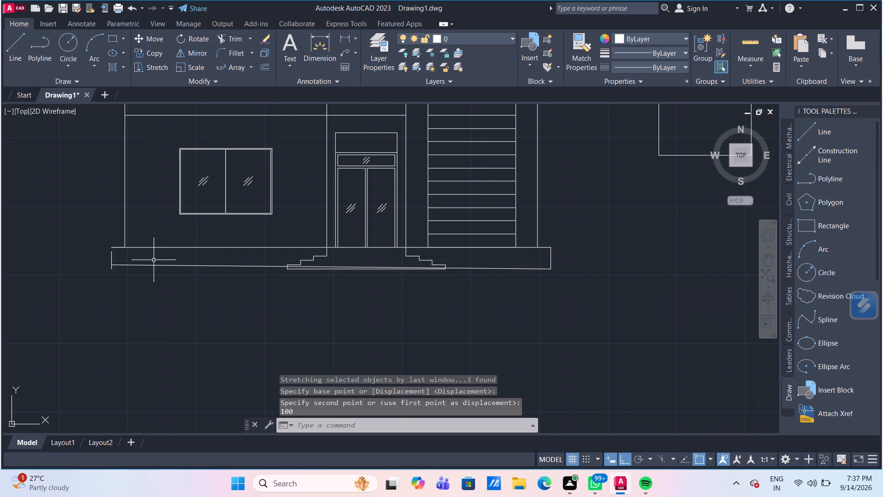
Erase the base slab's left edge and its slanted bottom line.
{"action": "scroll", "coordinate": [115, 262], "scroll_direction": "up", "scroll_amount": 1}
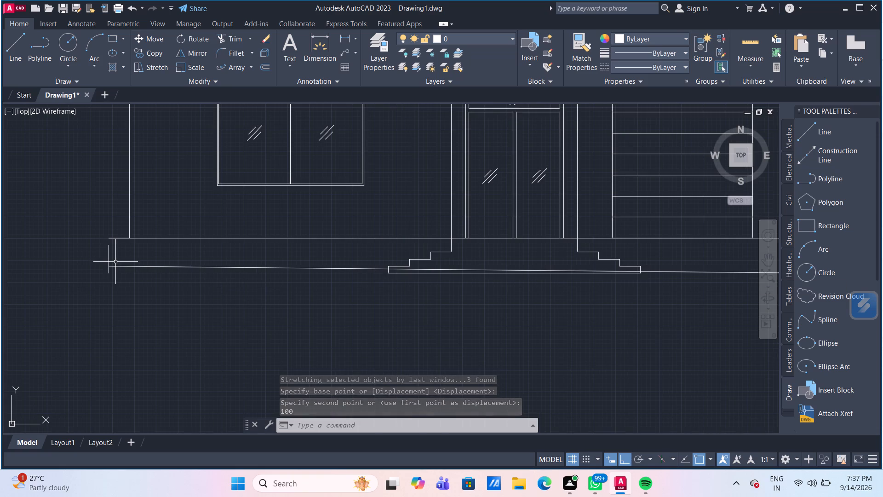
{"action": "left_click_drag", "start_coordinate": [139, 289], "coordinate": [129, 280]}
{"action": "left_click", "coordinate": [102, 256]}
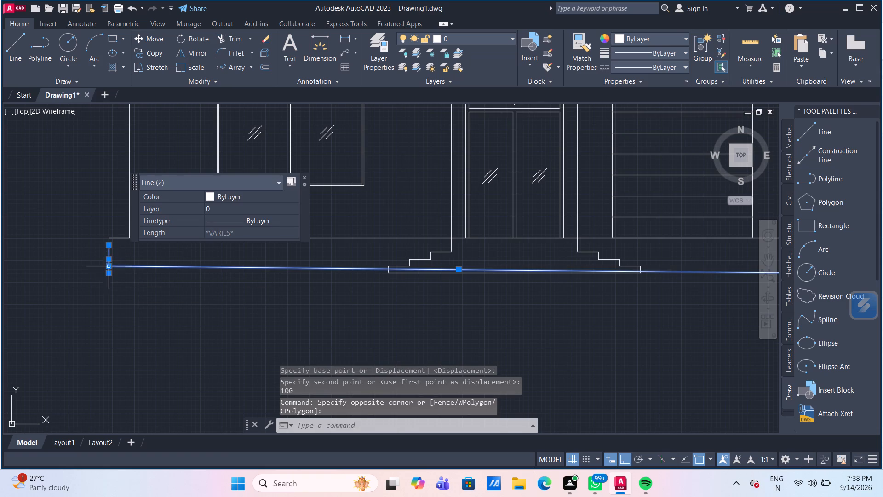
{"action": "key", "text": "Delete"}
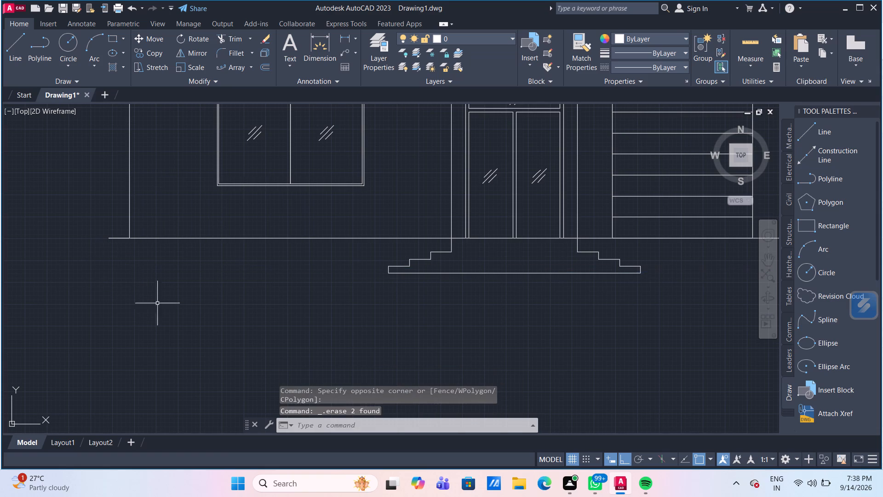
Redraw the slab's left edge 500 mm down and its bottom line 10000 mm across to the right edge's lower end.
{"action": "scroll", "coordinate": [241, 282], "scroll_direction": "down", "scroll_amount": 3}
{"action": "scroll", "coordinate": [235, 273], "scroll_direction": "up", "scroll_amount": 2}
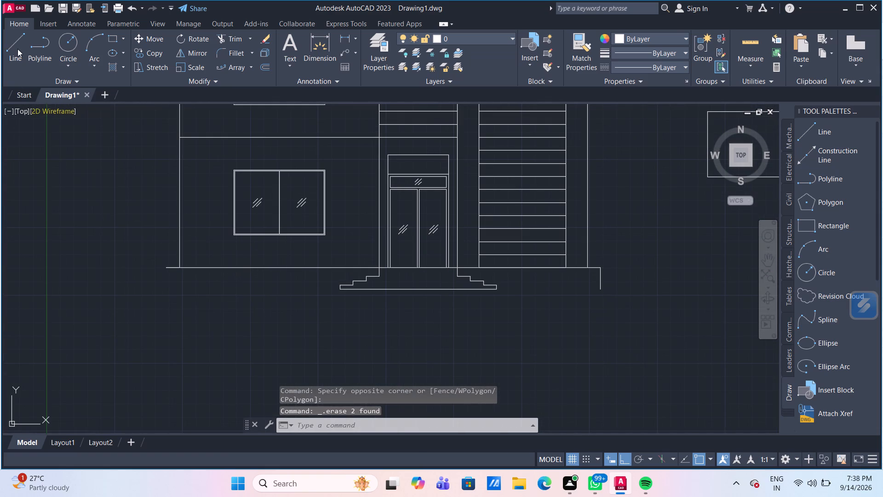
{"action": "left_click", "coordinate": [17, 49]}
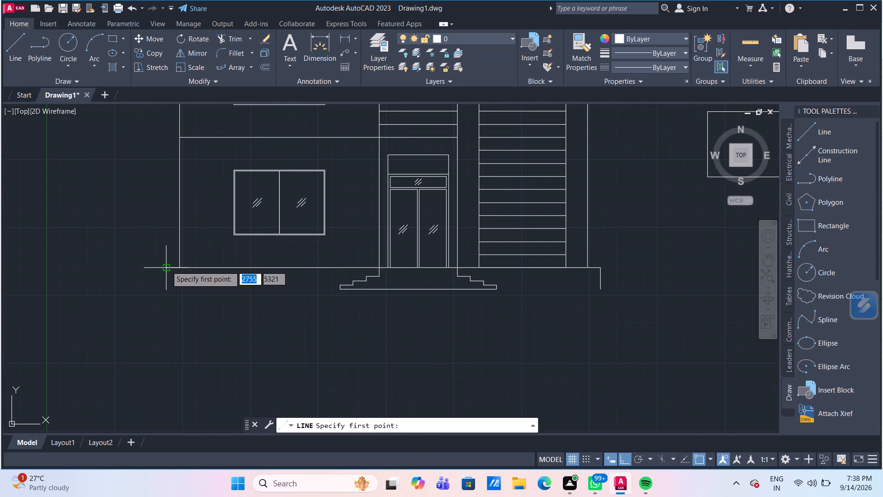
{"action": "left_click", "coordinate": [166, 266]}
{"action": "type", "text": "500"}
{"action": "key", "text": "Return"}
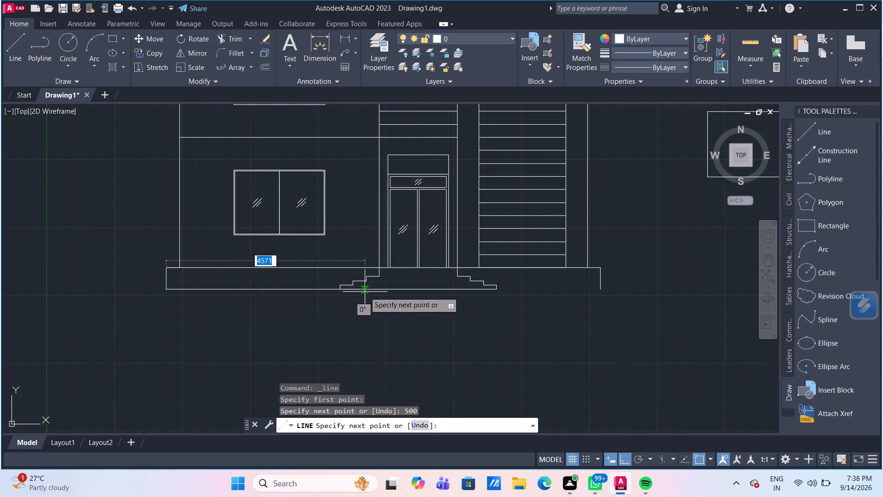
{"action": "left_click", "coordinate": [602, 291]}
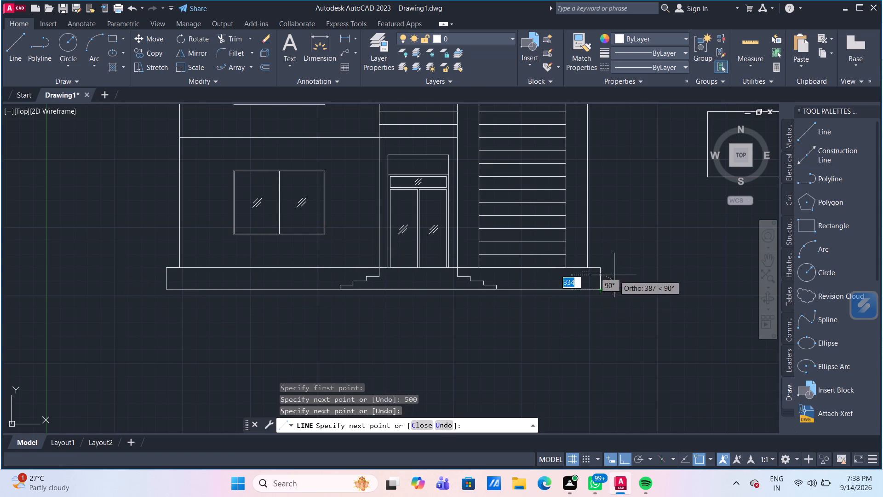
{"action": "key", "text": "Escape"}
Draw four horizontal lines across the entrance steps, joining the left and right stepped profiles, with the uppermost 1800 mm long.
{"action": "scroll", "coordinate": [631, 289], "scroll_direction": "up", "scroll_amount": 1}
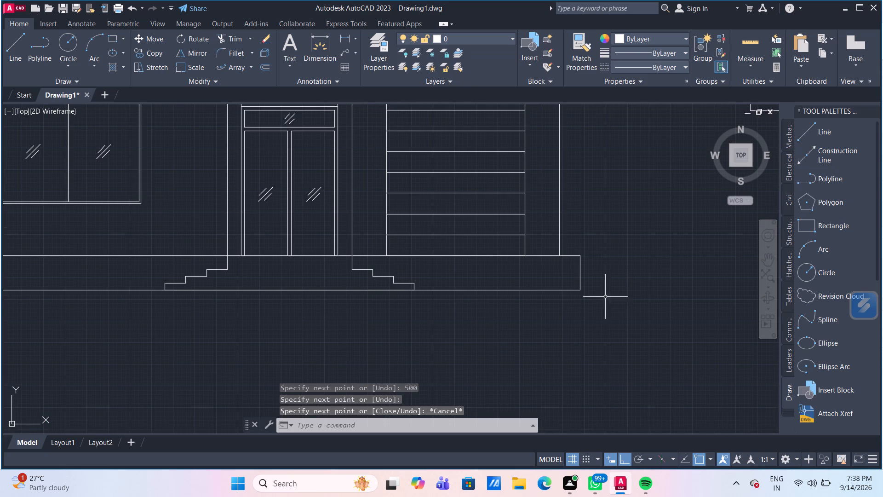
{"action": "scroll", "coordinate": [214, 283], "scroll_direction": "up", "scroll_amount": 1}
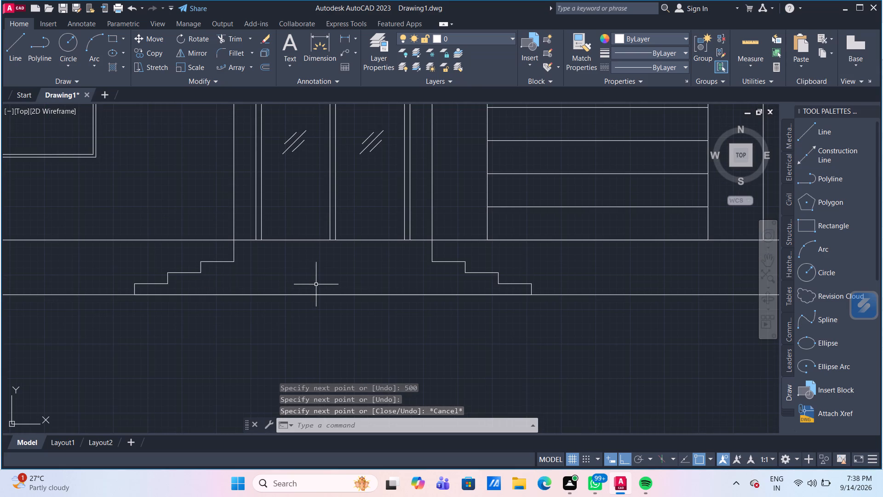
{"action": "key", "text": "l"}
{"action": "key", "text": "Return"}
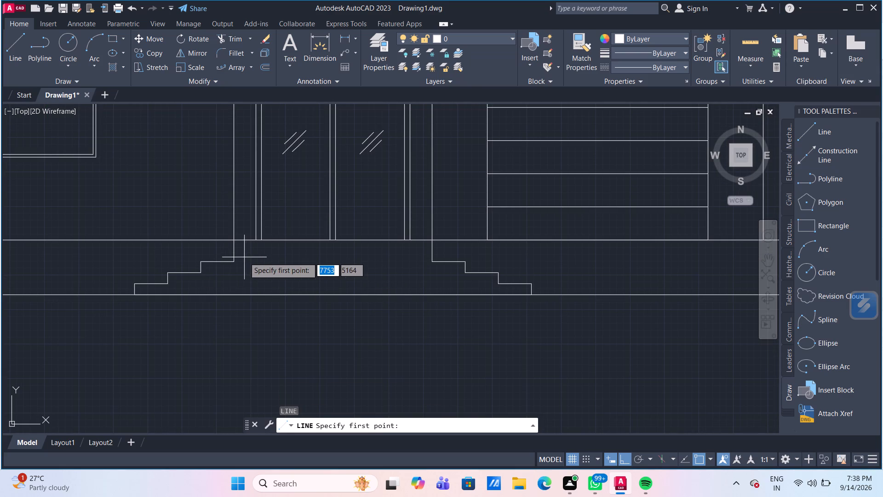
{"action": "left_click", "coordinate": [233, 252]}
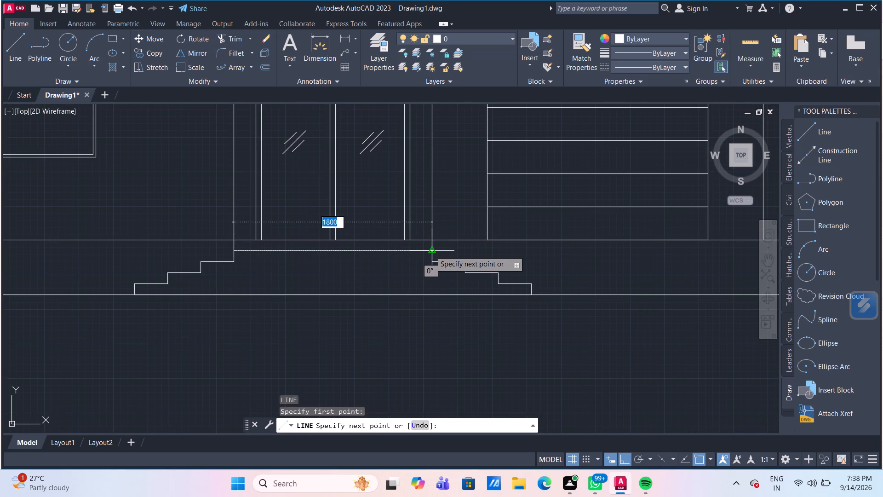
{"action": "left_click", "coordinate": [430, 251]}
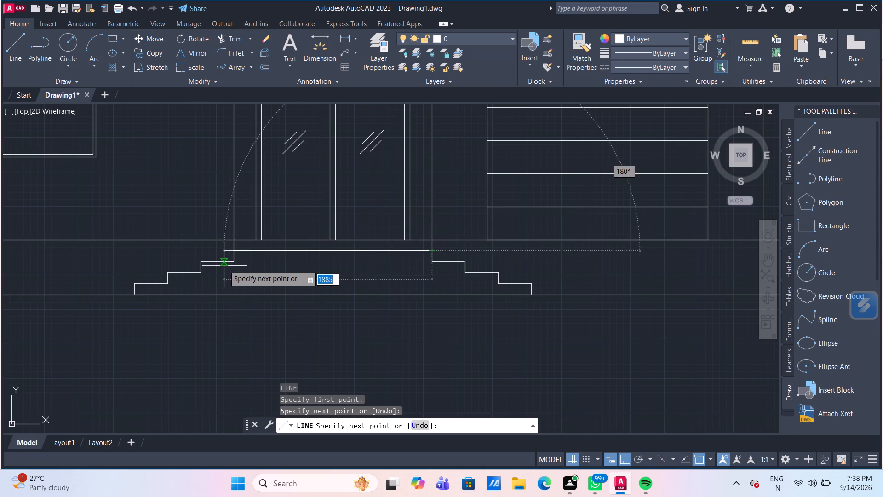
{"action": "left_click", "coordinate": [236, 263]}
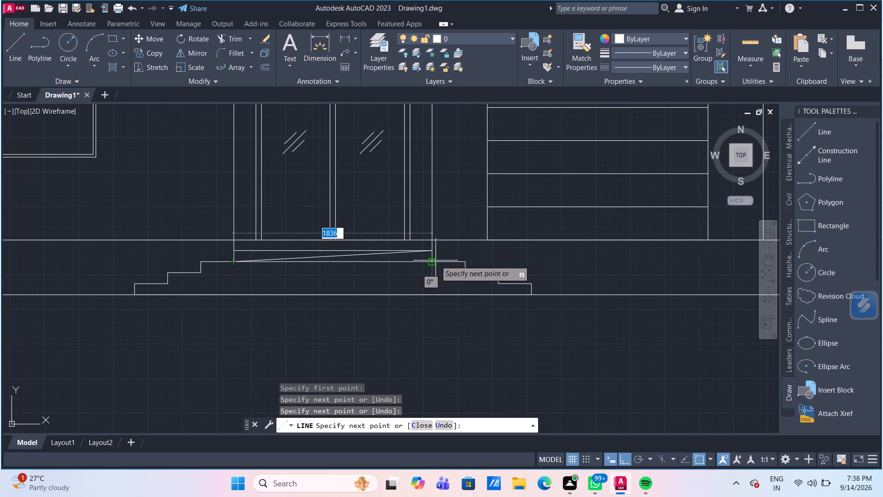
{"action": "left_click", "coordinate": [434, 260]}
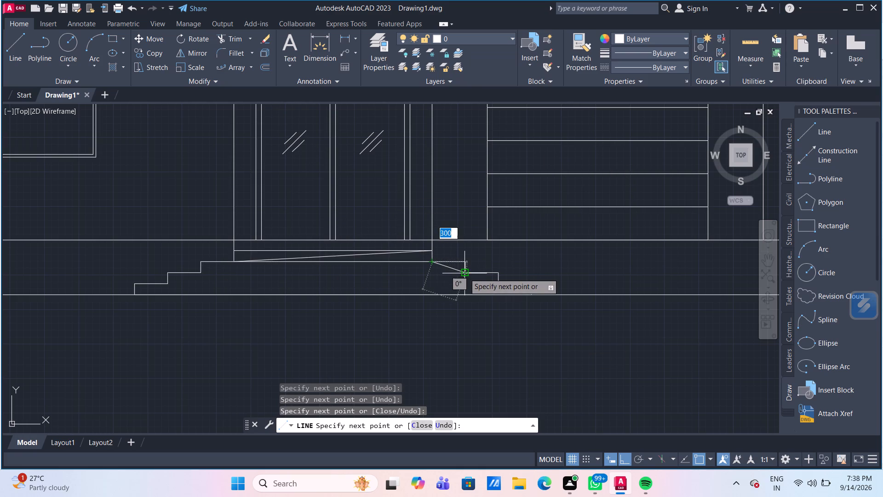
{"action": "left_click", "coordinate": [464, 273]}
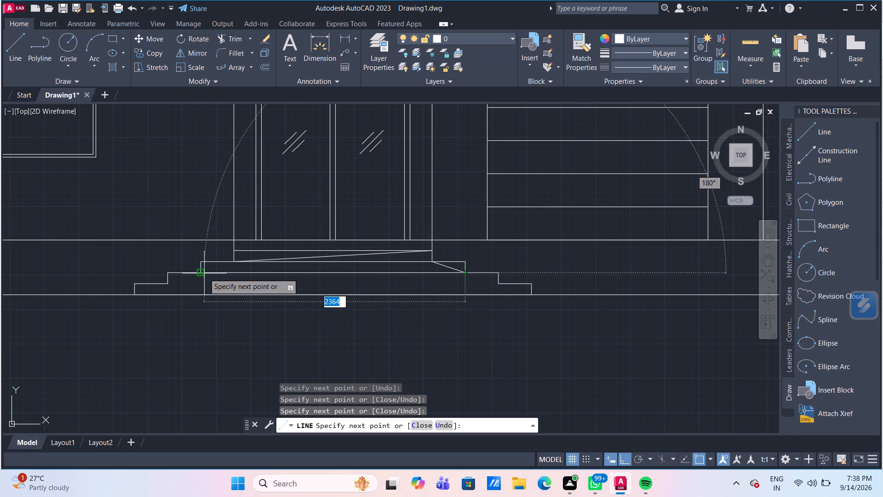
{"action": "left_click", "coordinate": [203, 274]}
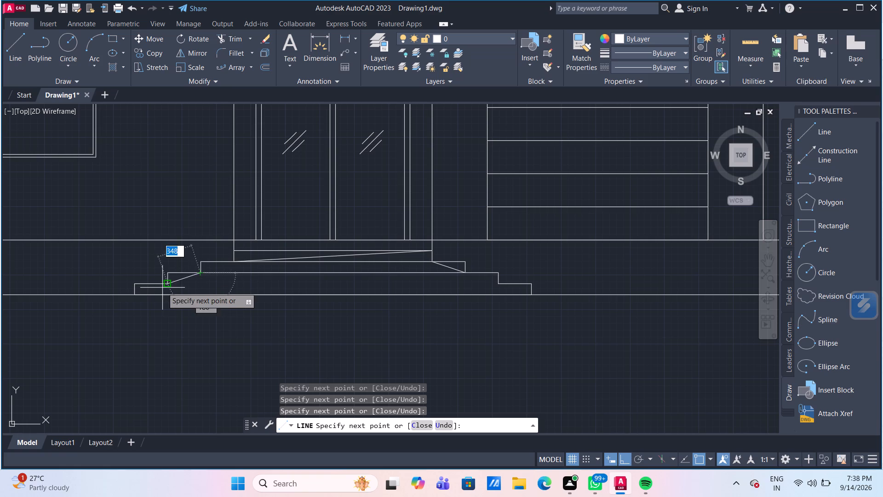
{"action": "left_click", "coordinate": [165, 287]}
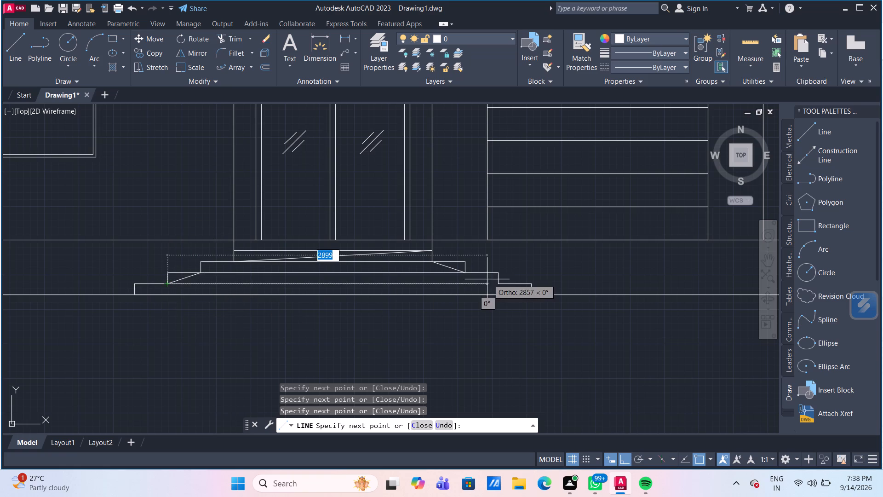
{"action": "left_click", "coordinate": [495, 287]}
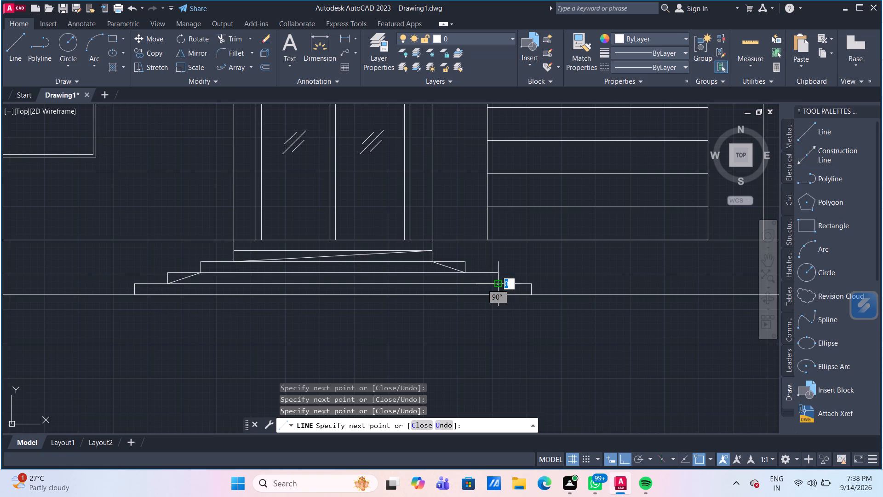
{"action": "key", "text": "Escape"}
Erase the three slanted connecting lines left between the entrance steps' horizontal lines.
{"action": "left_click", "coordinate": [449, 267]}
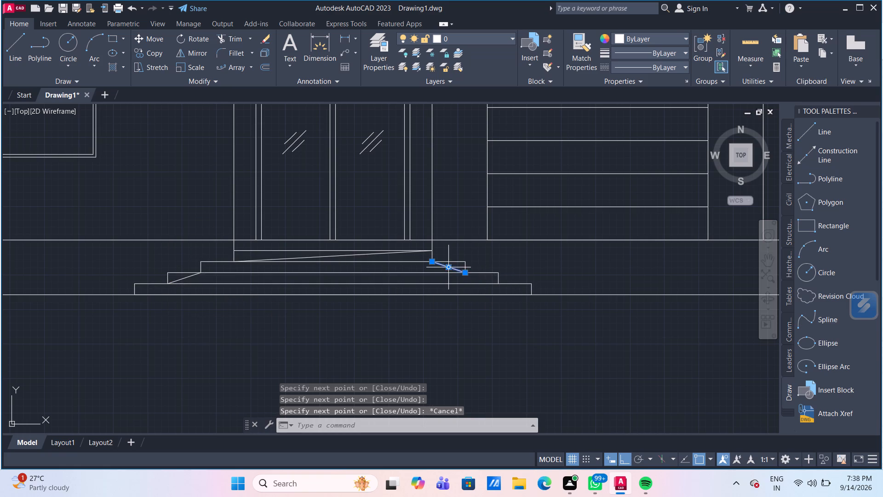
{"action": "left_click", "coordinate": [378, 254]}
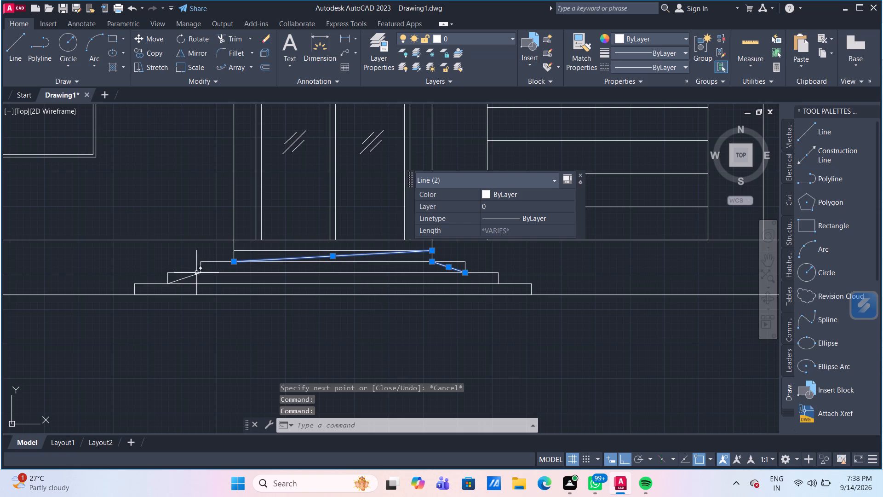
{"action": "left_click", "coordinate": [188, 277]}
{"action": "key", "text": "Delete"}
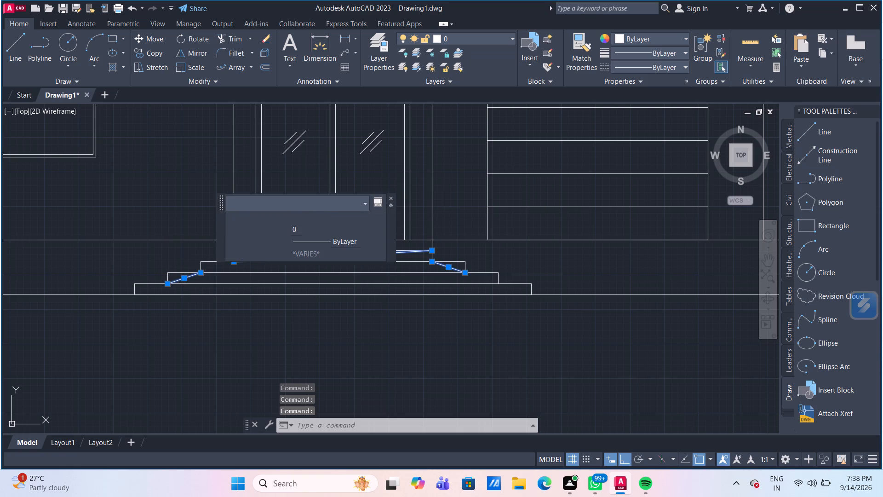
Erase the stray rectangle standing to the right of the building elevation.
{"action": "scroll", "coordinate": [287, 310], "scroll_direction": "down", "scroll_amount": 1}
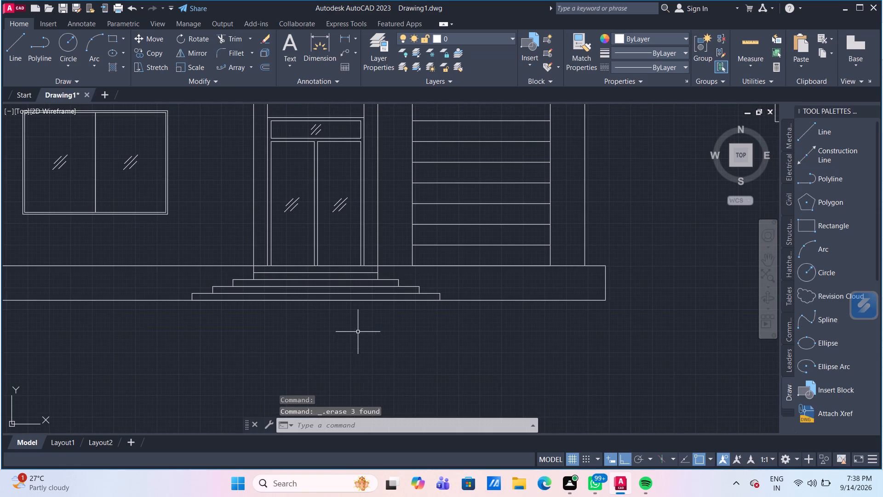
{"action": "scroll", "coordinate": [388, 345], "scroll_direction": "down", "scroll_amount": 2}
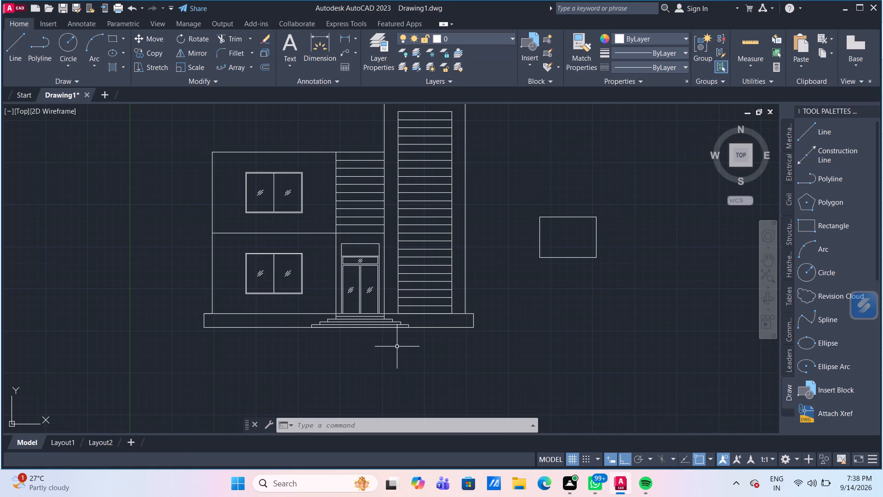
{"action": "scroll", "coordinate": [516, 377], "scroll_direction": "down", "scroll_amount": 2}
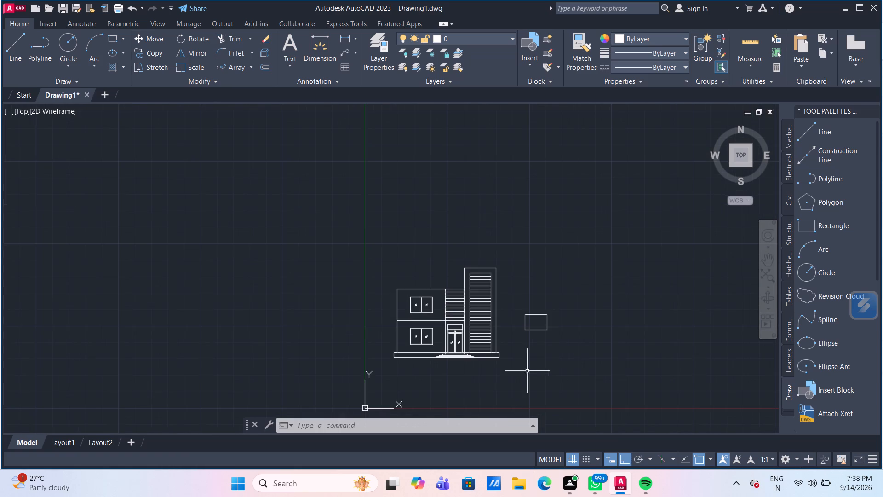
{"action": "scroll", "coordinate": [567, 355], "scroll_direction": "up", "scroll_amount": 1}
{"action": "left_click_drag", "start_coordinate": [562, 346], "coordinate": [555, 343]}
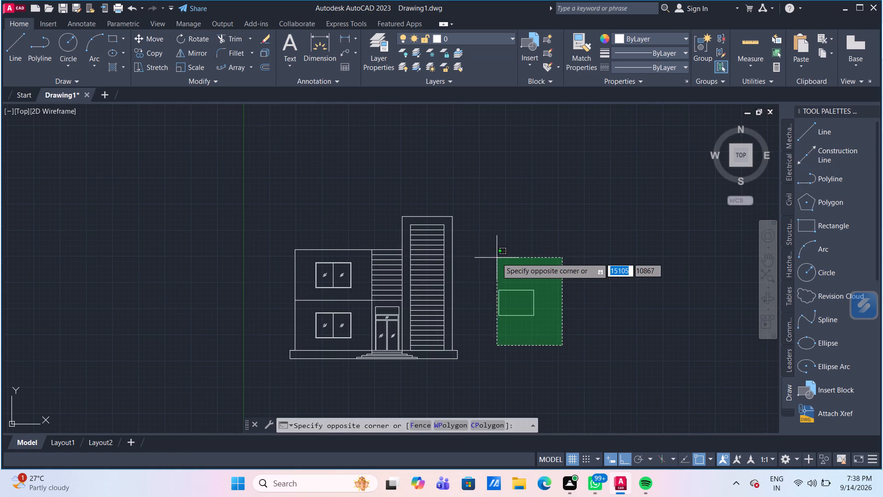
{"action": "left_click", "coordinate": [492, 257]}
{"action": "key", "text": "Delete"}
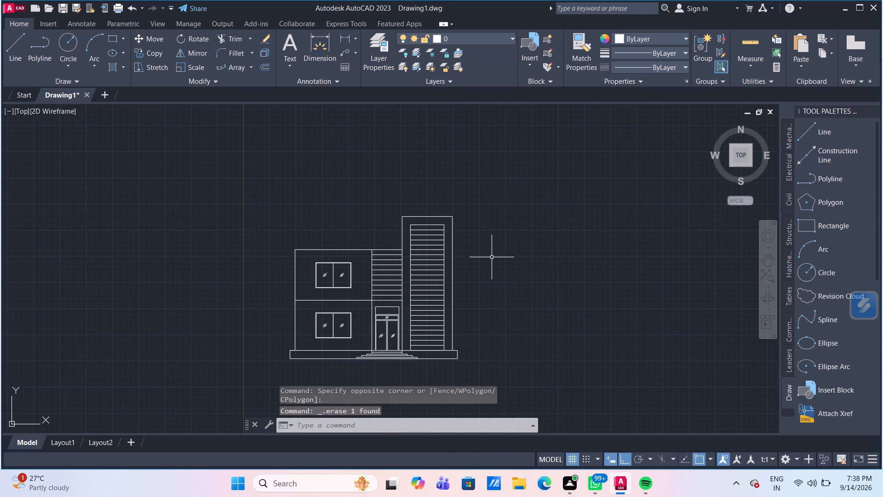
Start a hatch with the AR-B816 brick pattern, using internal points for the boundaries.
{"action": "middle_click_drag", "start_coordinate": [485, 346], "coordinate": [486, 290]}
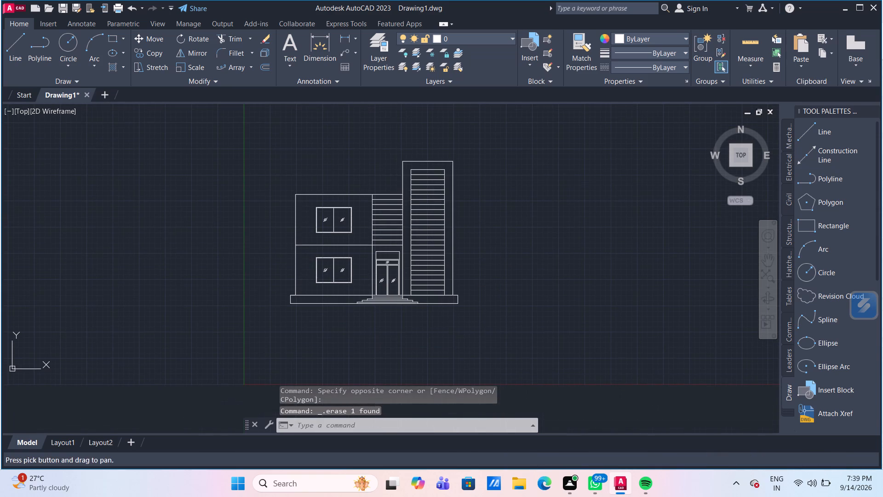
{"action": "scroll", "coordinate": [486, 290], "scroll_direction": "up", "scroll_amount": 1}
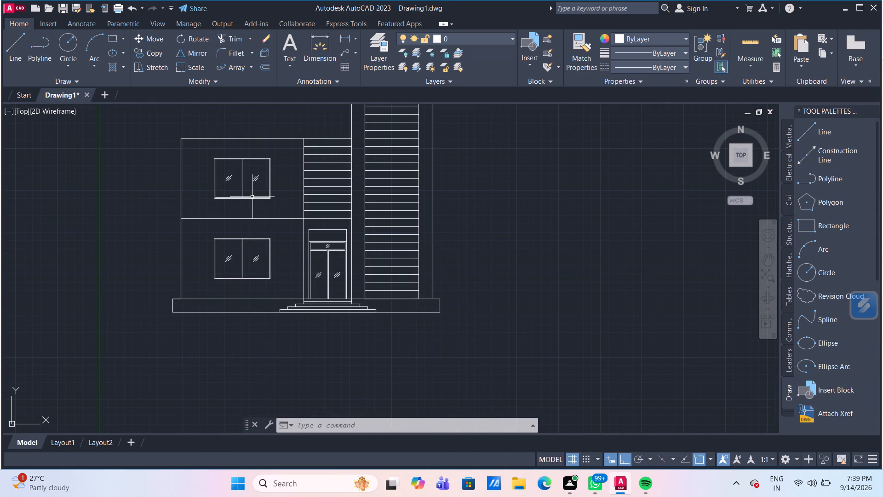
{"action": "left_click", "coordinate": [117, 63]}
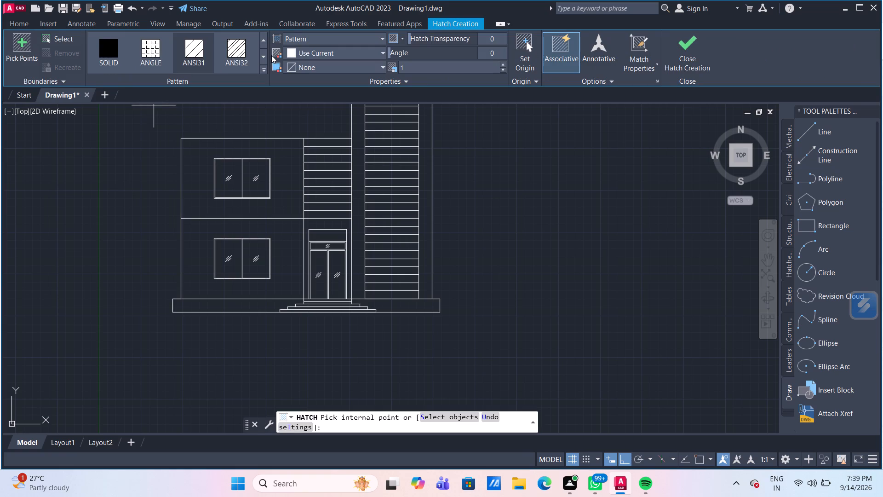
{"action": "left_click", "coordinate": [267, 55]}
{"action": "left_click", "coordinate": [267, 55]}
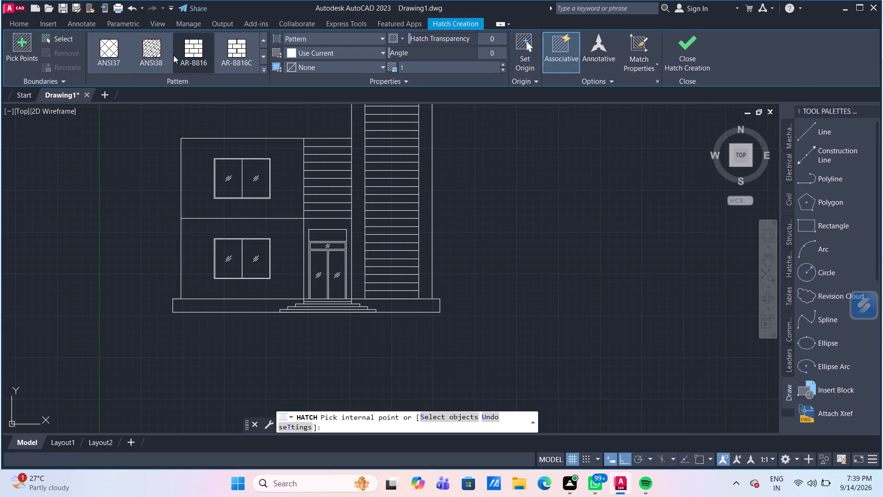
{"action": "left_click", "coordinate": [187, 51]}
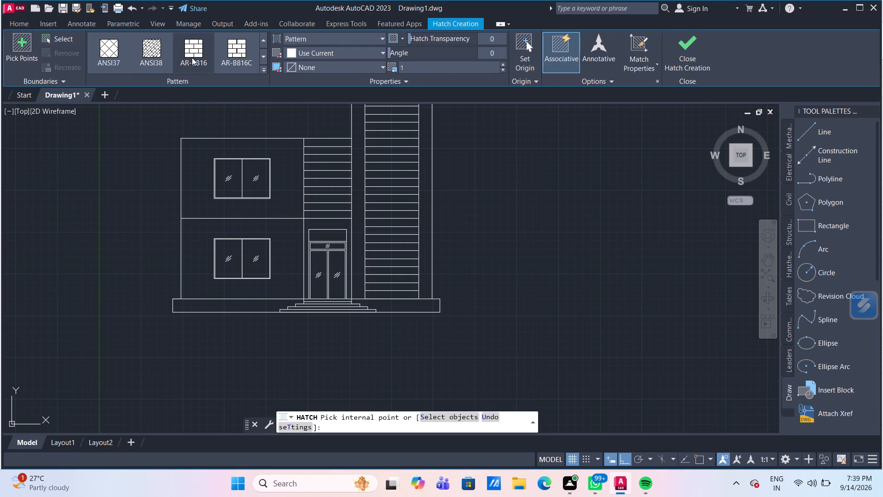
{"action": "left_click", "coordinate": [198, 52]}
{"action": "left_click", "coordinate": [19, 40]}
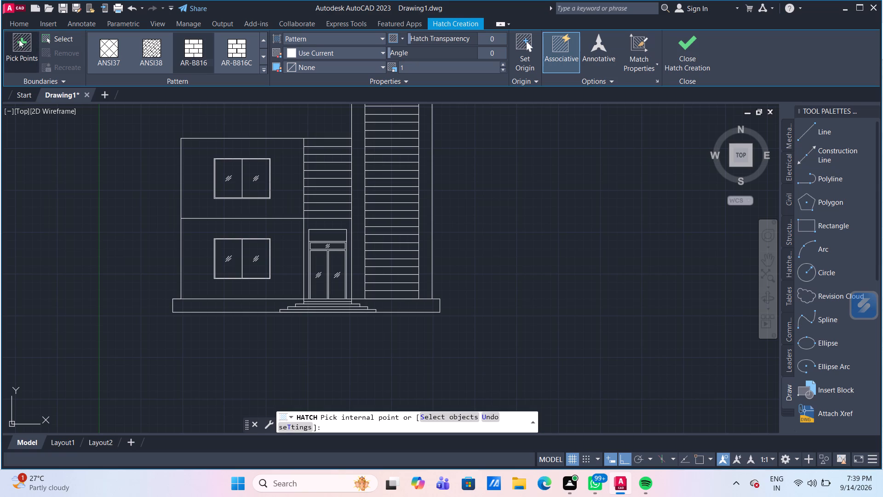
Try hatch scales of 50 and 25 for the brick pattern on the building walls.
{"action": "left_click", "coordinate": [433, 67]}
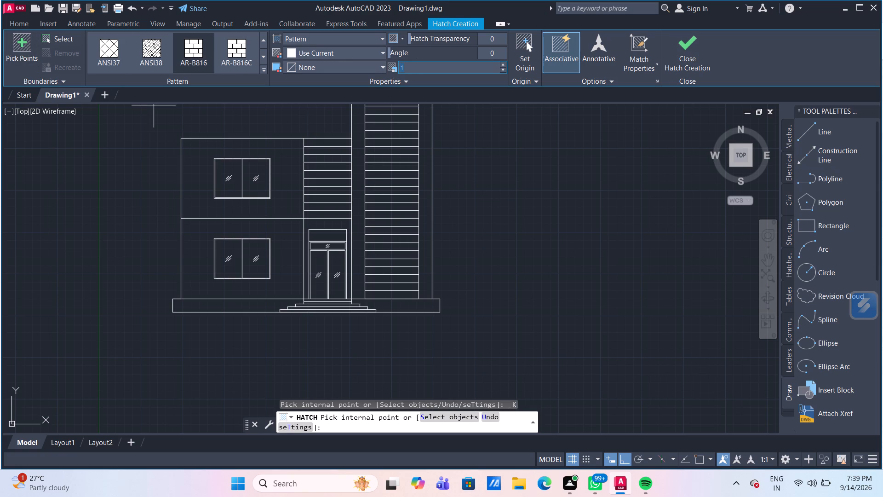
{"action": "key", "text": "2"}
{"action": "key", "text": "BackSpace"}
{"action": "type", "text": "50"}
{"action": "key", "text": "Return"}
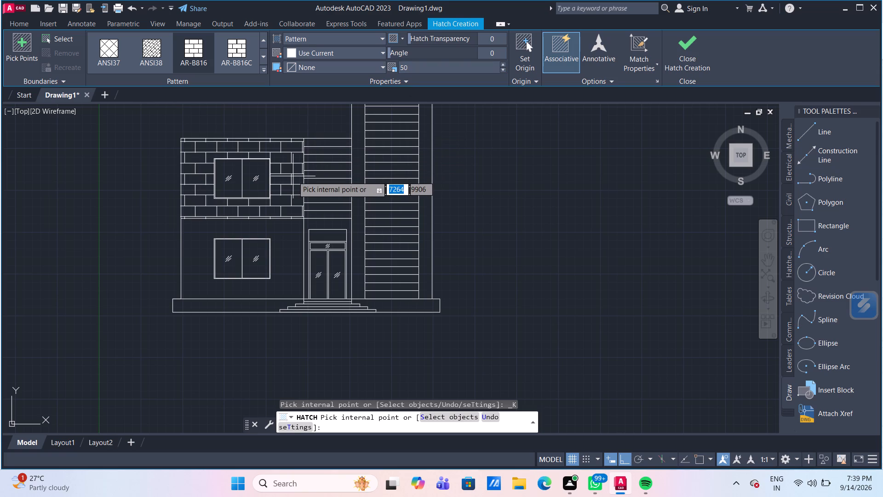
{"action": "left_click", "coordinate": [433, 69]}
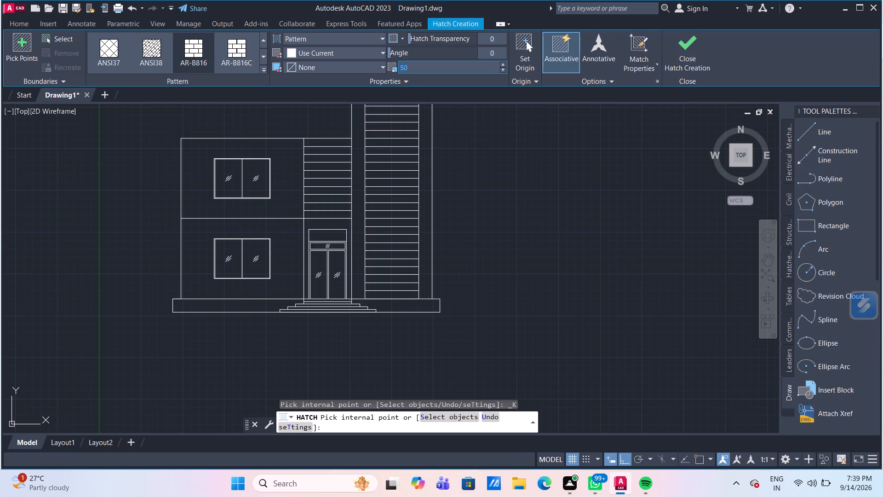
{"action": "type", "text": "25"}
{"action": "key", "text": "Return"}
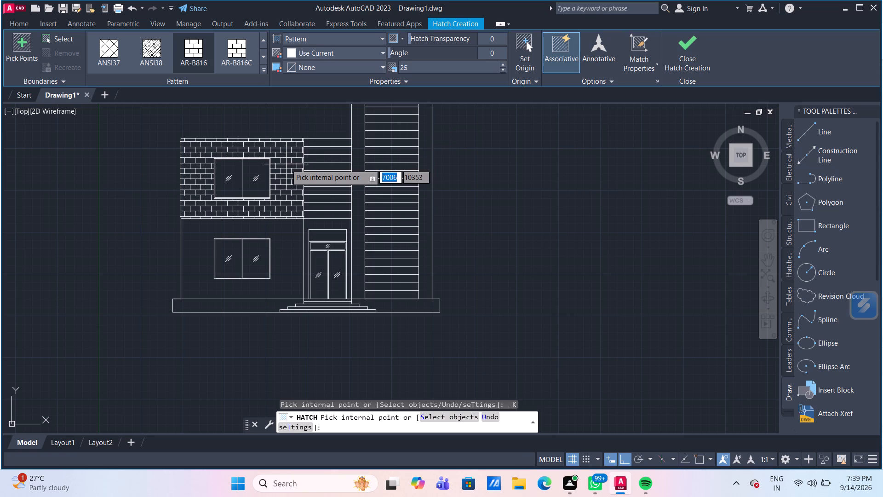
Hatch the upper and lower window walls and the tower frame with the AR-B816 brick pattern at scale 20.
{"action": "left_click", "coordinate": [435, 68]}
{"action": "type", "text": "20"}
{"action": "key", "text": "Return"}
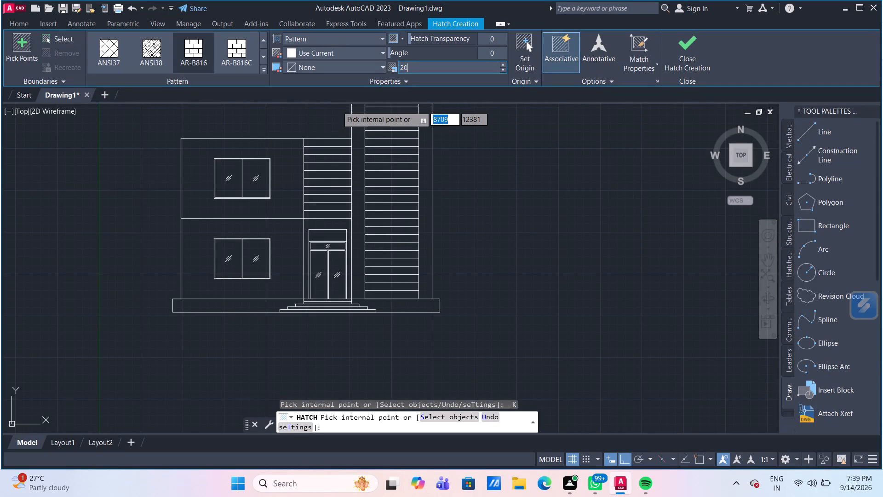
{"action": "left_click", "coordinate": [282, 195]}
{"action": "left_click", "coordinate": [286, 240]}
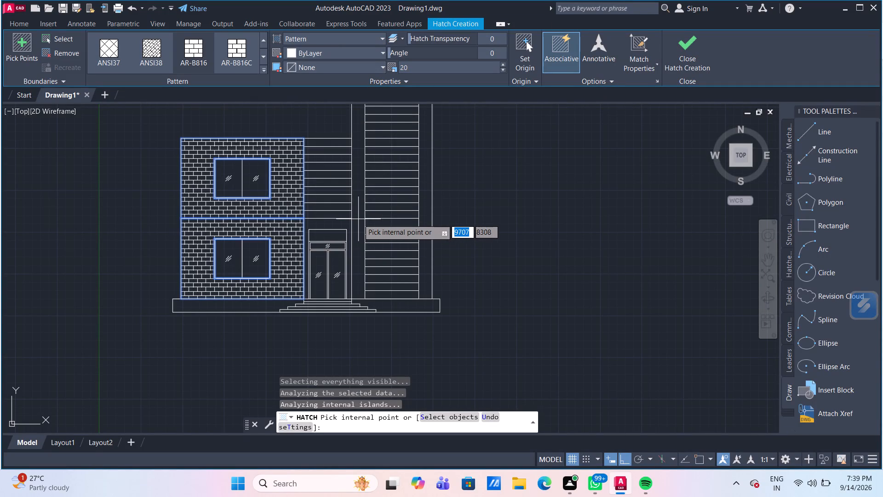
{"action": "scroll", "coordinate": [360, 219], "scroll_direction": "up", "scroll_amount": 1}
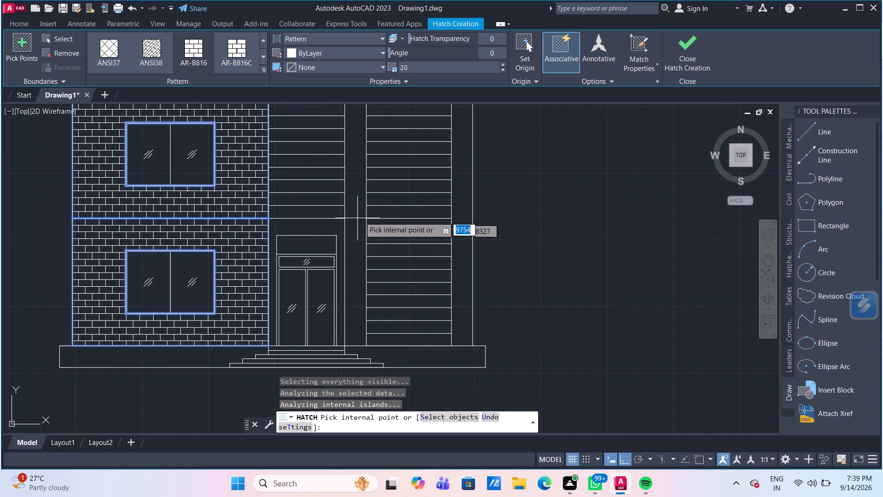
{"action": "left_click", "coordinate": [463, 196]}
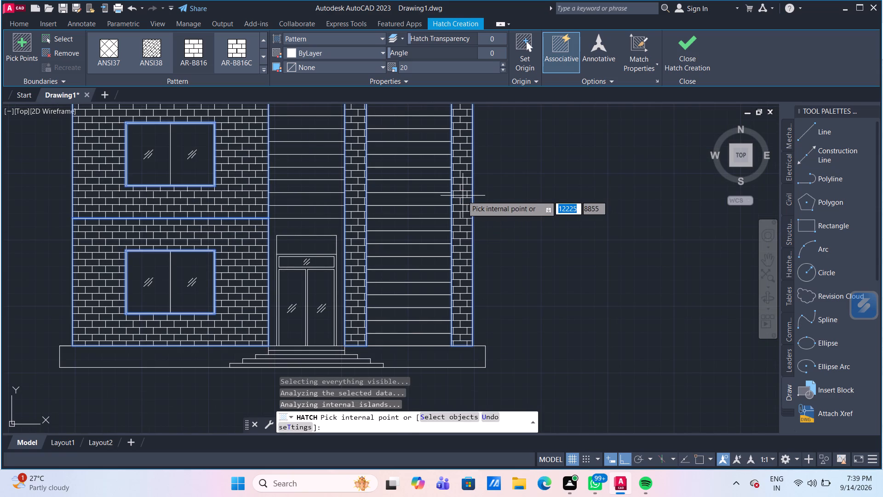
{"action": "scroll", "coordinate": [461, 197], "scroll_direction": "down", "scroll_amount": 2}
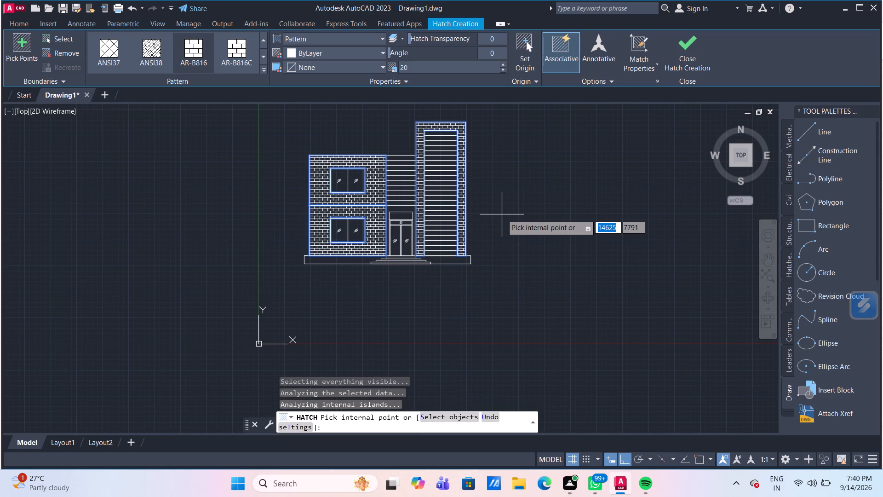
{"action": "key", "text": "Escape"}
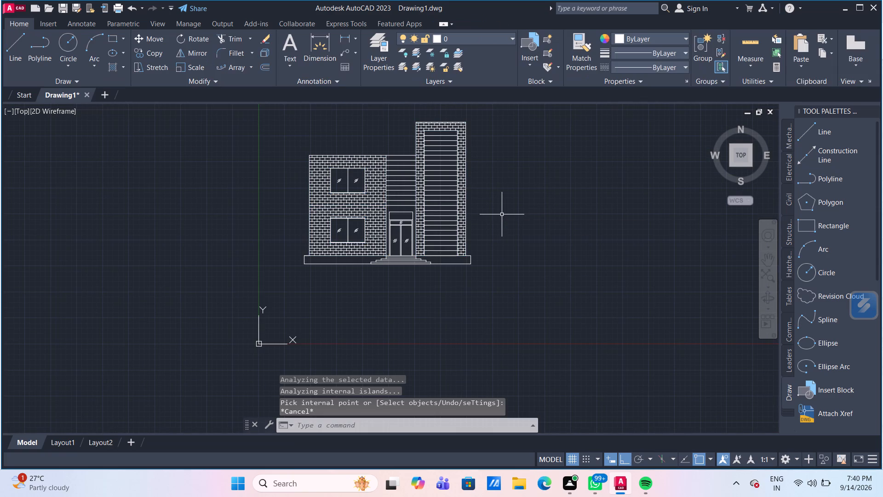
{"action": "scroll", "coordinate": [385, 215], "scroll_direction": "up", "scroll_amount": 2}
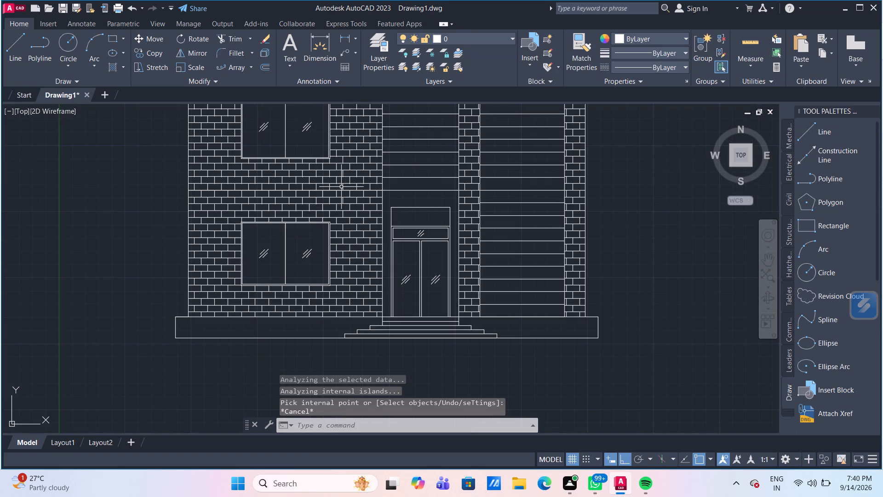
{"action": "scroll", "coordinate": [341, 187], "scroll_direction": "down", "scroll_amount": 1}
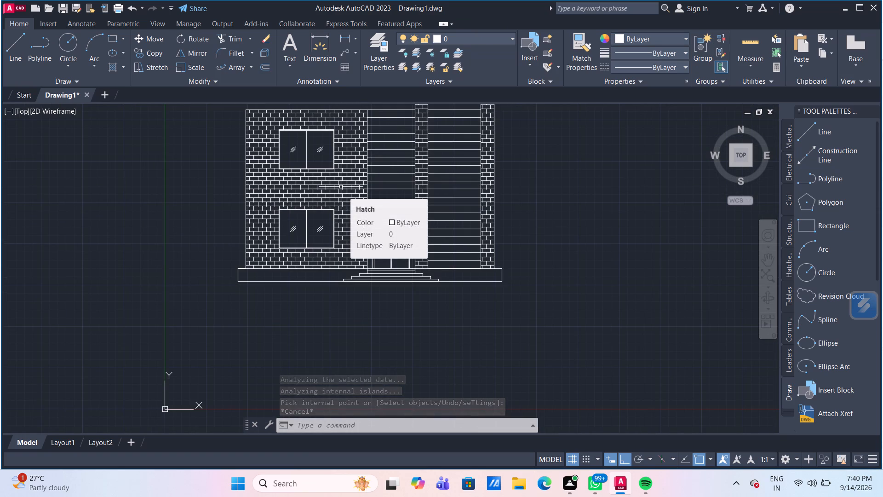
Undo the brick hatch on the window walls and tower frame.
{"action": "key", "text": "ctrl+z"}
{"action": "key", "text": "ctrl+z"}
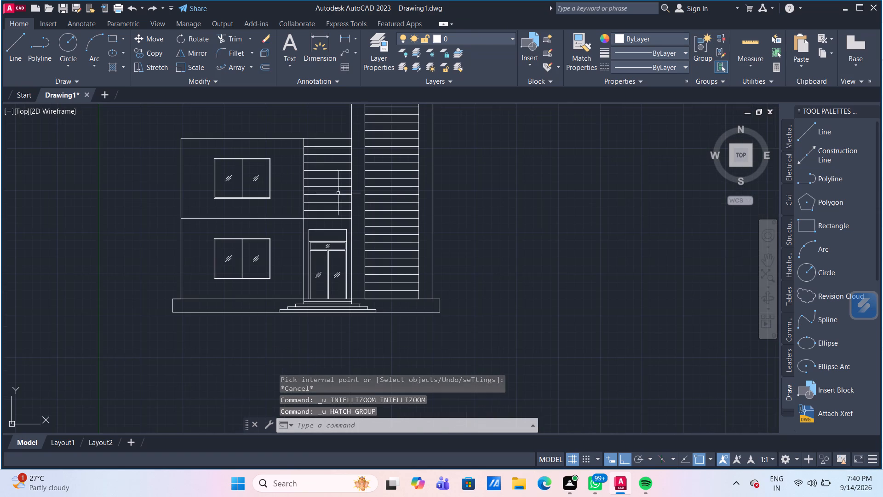
Erase the horizontal floor line between the upper and lower windows.
{"action": "left_click", "coordinate": [279, 220]}
{"action": "key", "text": "Delete"}
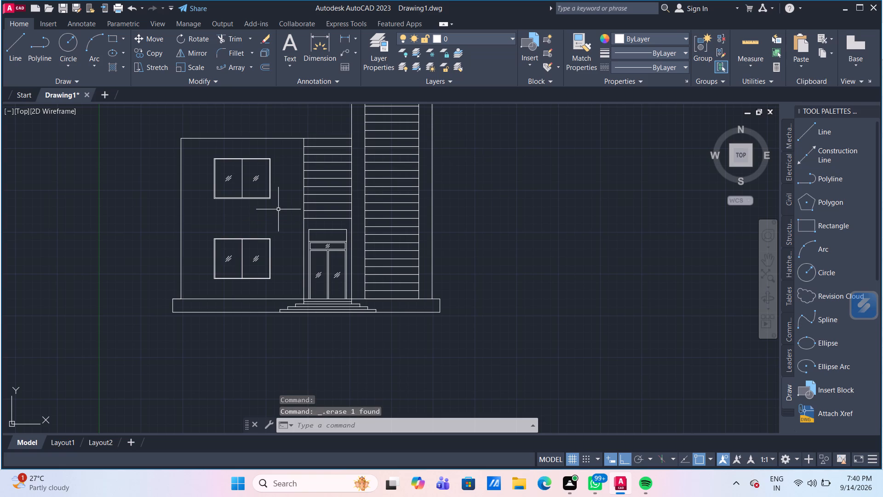
Hatch the undivided two-storey window wall and the tower frame with the AR-B816 brick pattern at scale 20.
{"action": "left_click", "coordinate": [110, 69]}
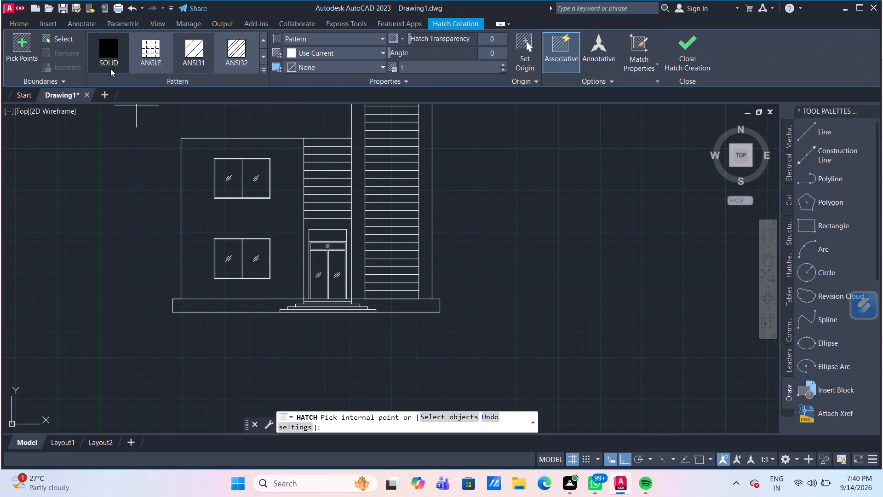
{"action": "left_click", "coordinate": [430, 70]}
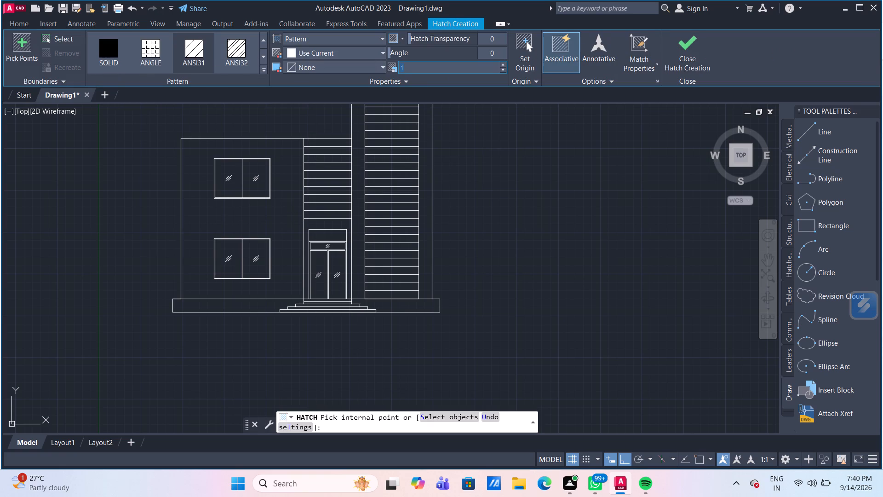
{"action": "type", "text": "20"}
{"action": "key", "text": "Return"}
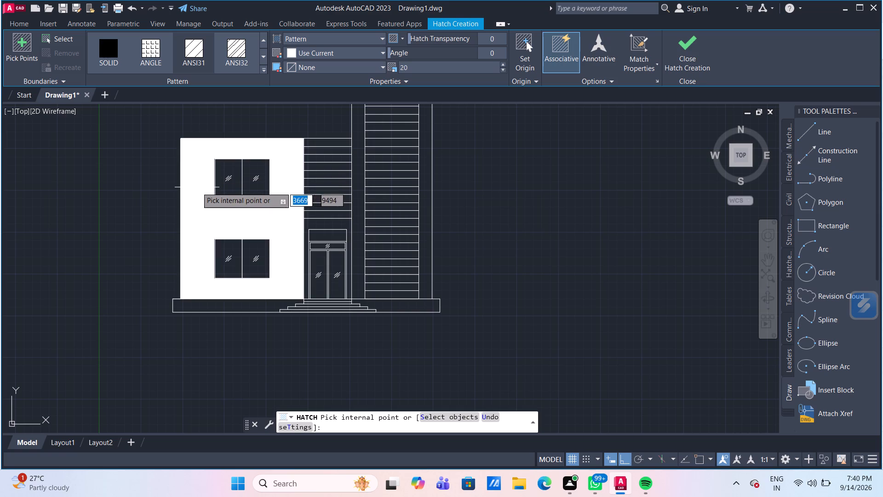
{"action": "left_click", "coordinate": [265, 57]}
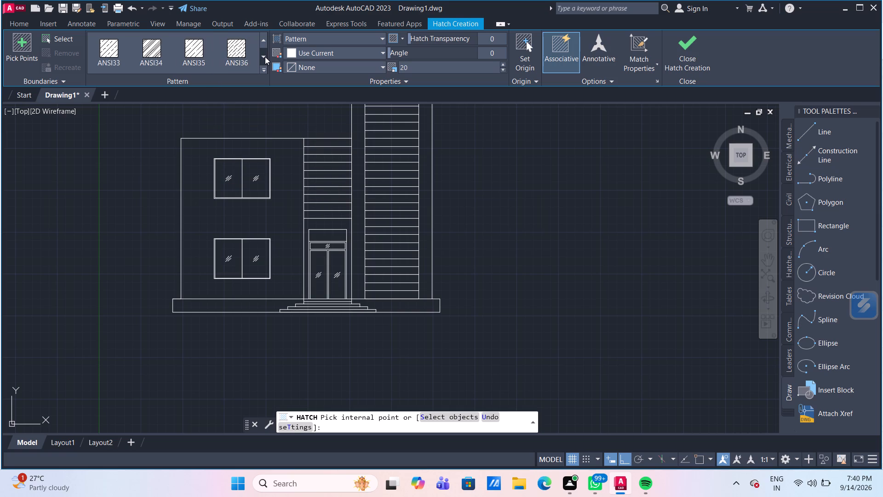
{"action": "left_click", "coordinate": [265, 57]}
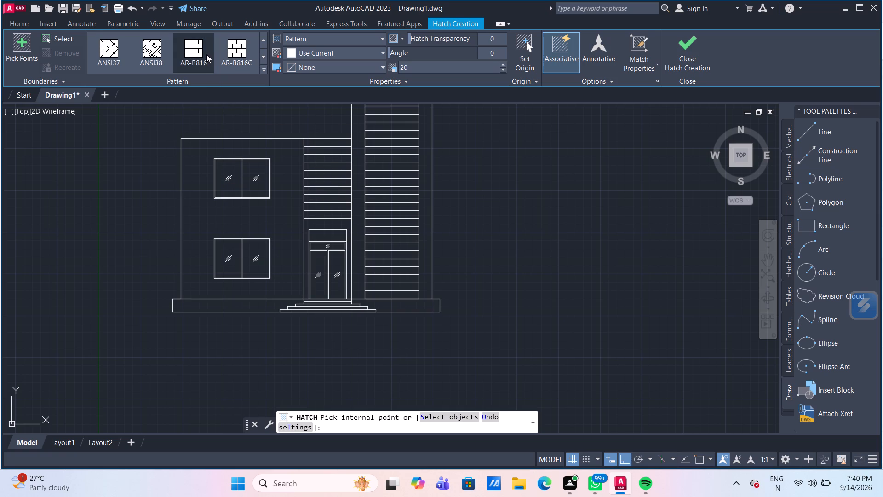
{"action": "left_click", "coordinate": [206, 54]}
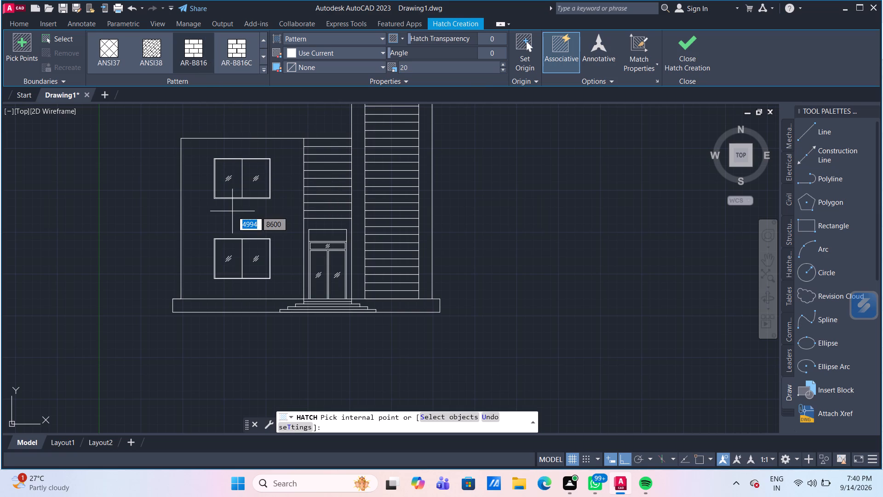
{"action": "left_click", "coordinate": [196, 225]}
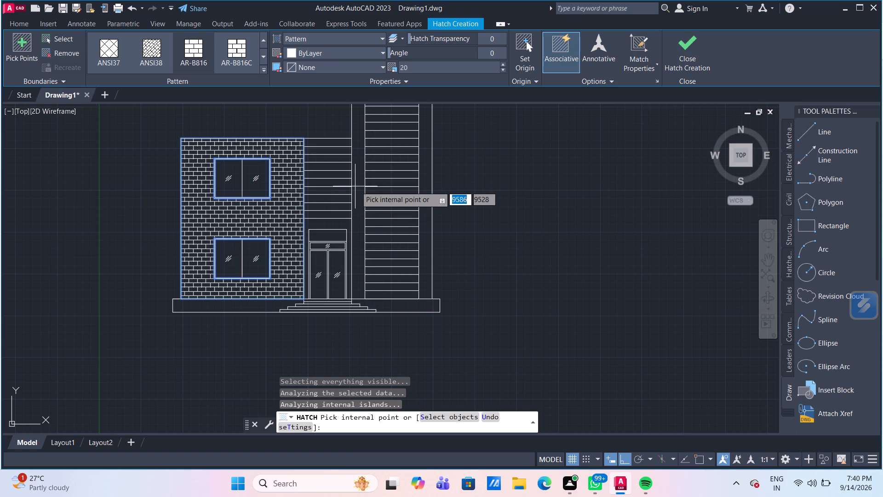
{"action": "left_click", "coordinate": [357, 186]}
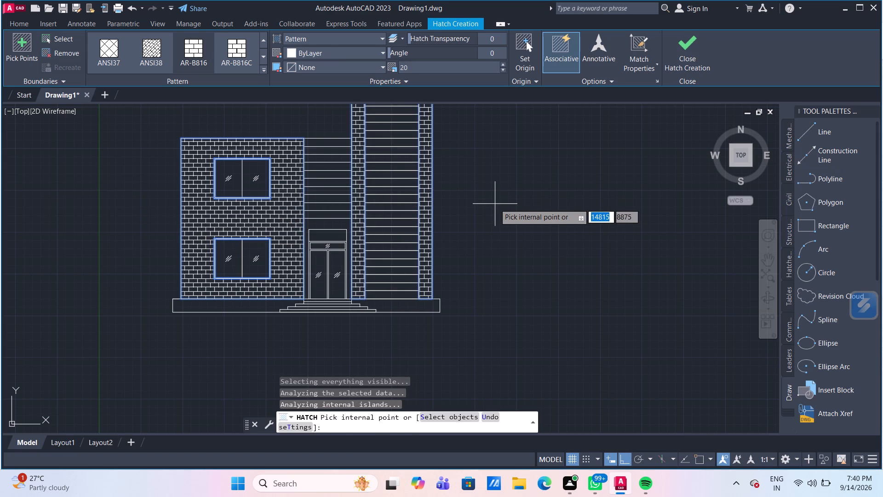
{"action": "key", "text": "Escape"}
{"action": "scroll", "coordinate": [492, 206], "scroll_direction": "down", "scroll_amount": 1}
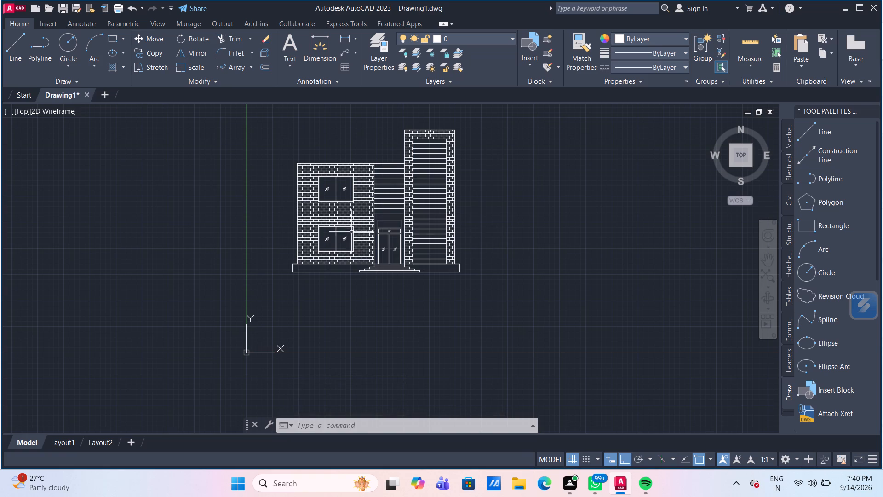
Hatch the wall area framing the entrance door, above and on both sides, with the TRANS pattern.
{"action": "scroll", "coordinate": [390, 239], "scroll_direction": "up", "scroll_amount": 2}
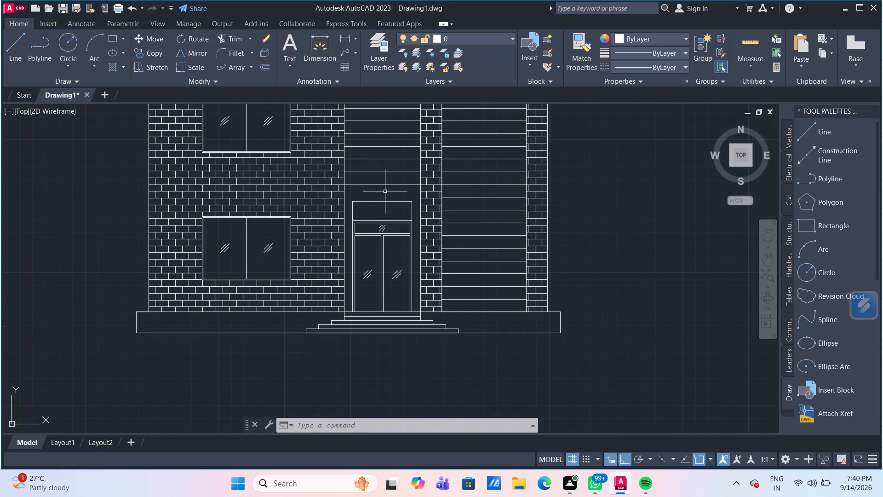
{"action": "scroll", "coordinate": [386, 191], "scroll_direction": "up", "scroll_amount": 1}
{"action": "middle_click_drag", "start_coordinate": [386, 191], "coordinate": [344, 178]}
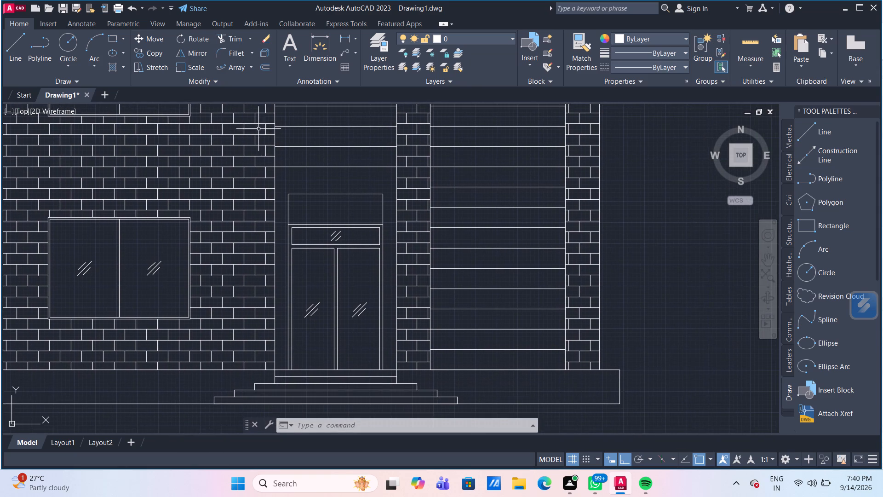
{"action": "left_click", "coordinate": [121, 67]}
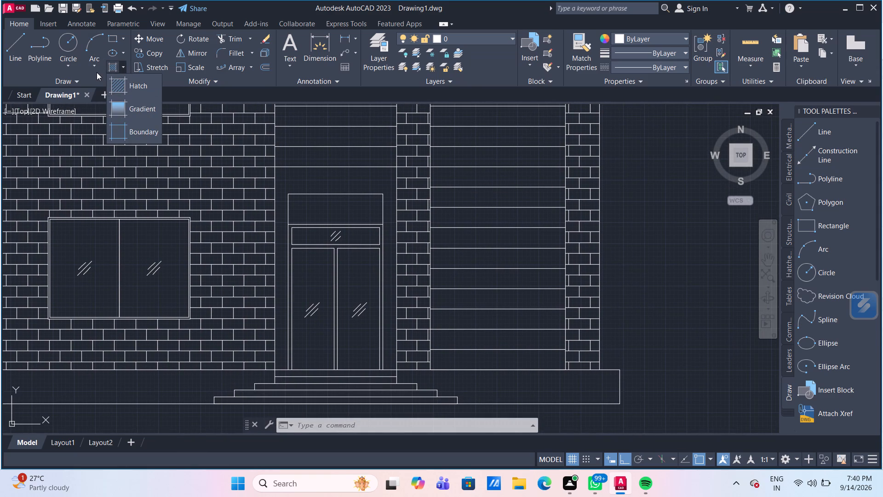
{"action": "left_click", "coordinate": [137, 87]}
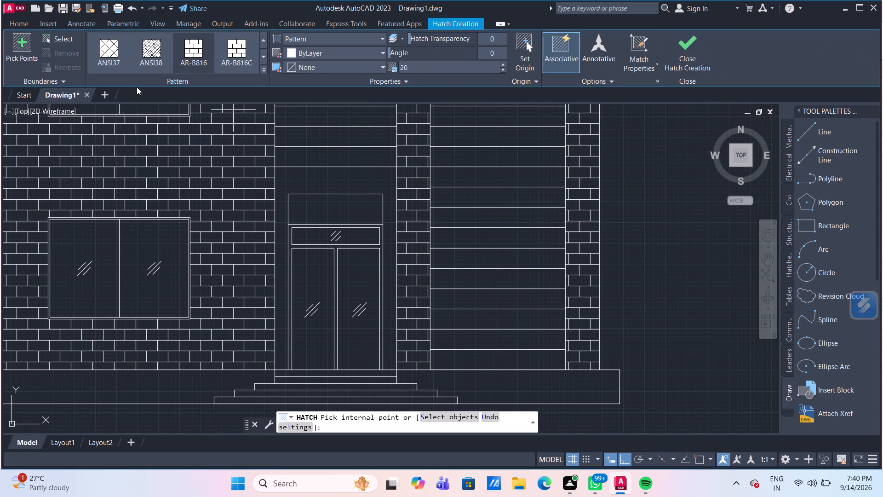
{"action": "left_click", "coordinate": [263, 52]}
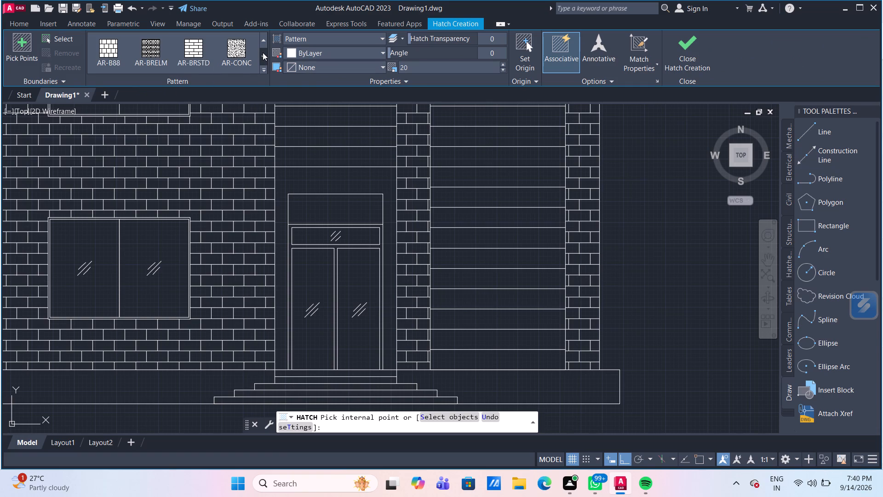
{"action": "left_click", "coordinate": [263, 52]}
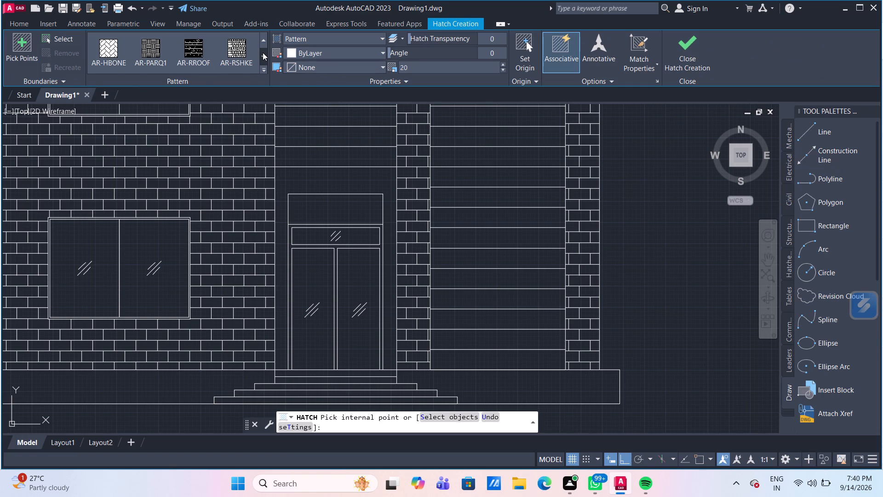
{"action": "left_click", "coordinate": [263, 52]}
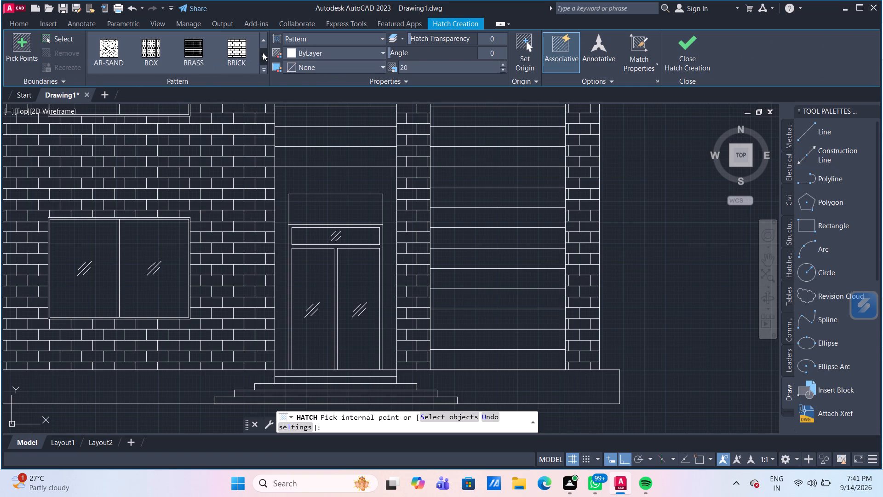
{"action": "left_click", "coordinate": [263, 52]}
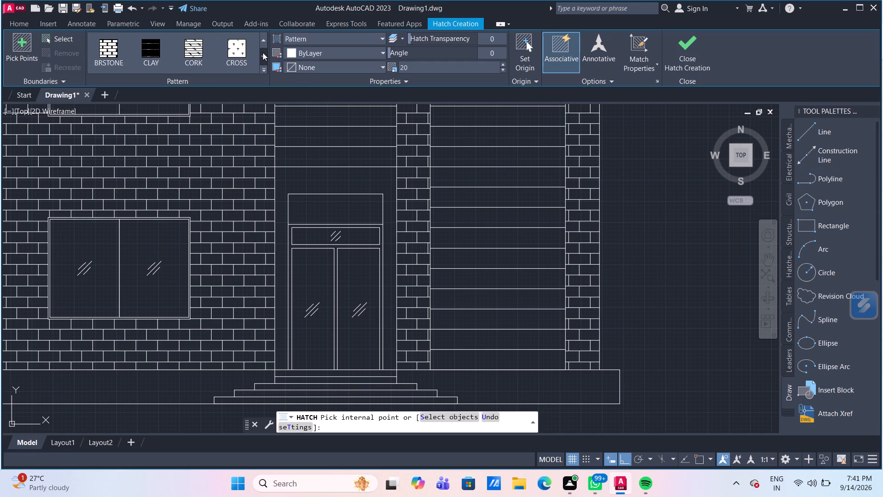
{"action": "left_click", "coordinate": [263, 52]}
{"action": "left_click", "coordinate": [263, 52]}
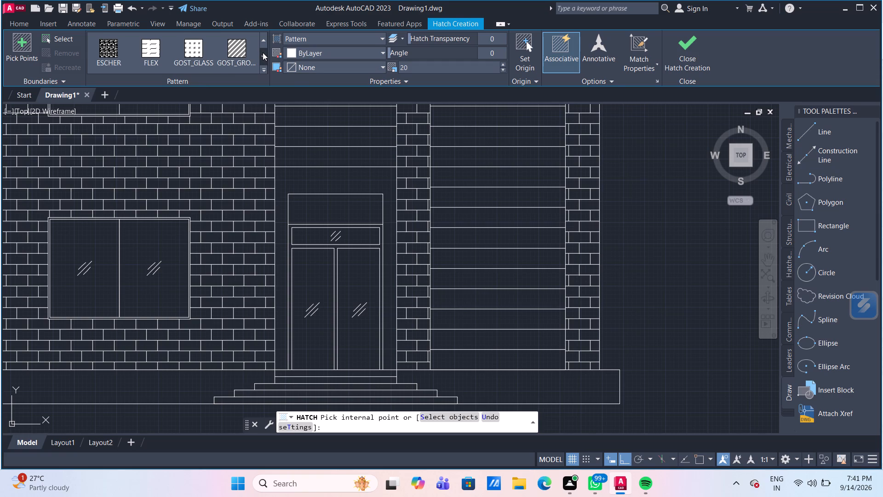
{"action": "left_click", "coordinate": [263, 52]}
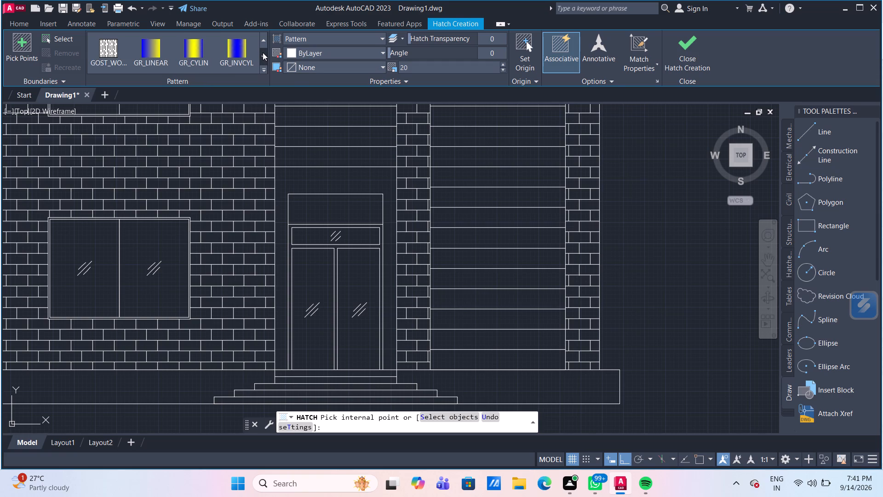
{"action": "left_click", "coordinate": [263, 52]}
{"action": "left_click", "coordinate": [263, 52]}
{"action": "left_click", "coordinate": [263, 52]}
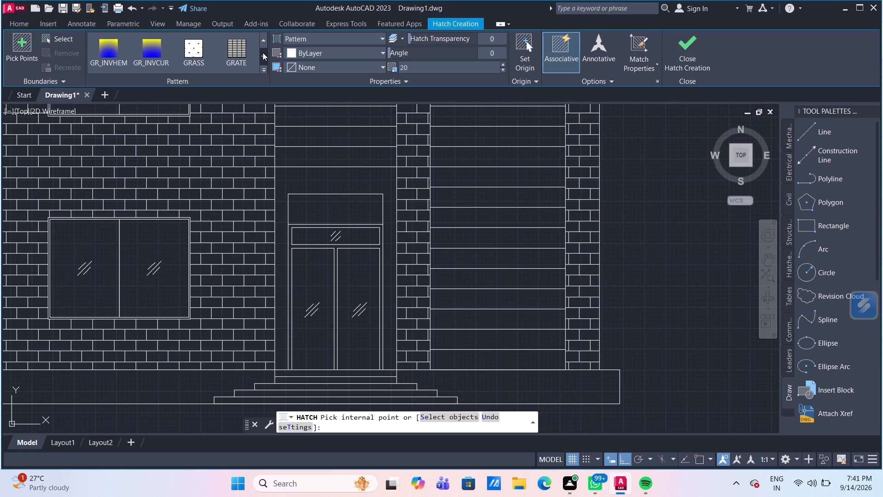
{"action": "left_click", "coordinate": [263, 52]}
{"action": "left_click", "coordinate": [263, 52]}
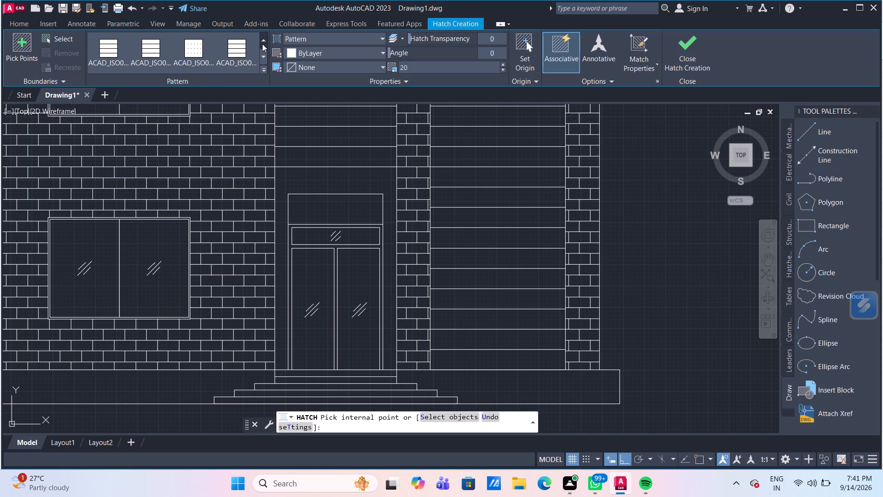
{"action": "left_click", "coordinate": [262, 42]}
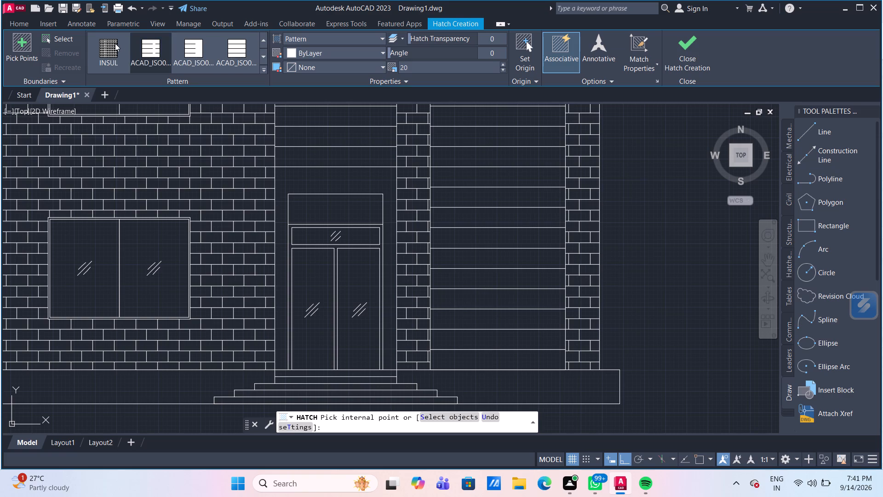
{"action": "left_click", "coordinate": [266, 58]}
{"action": "left_click", "coordinate": [266, 58]}
{"action": "left_click", "coordinate": [266, 58]}
{"action": "left_click", "coordinate": [266, 58]}
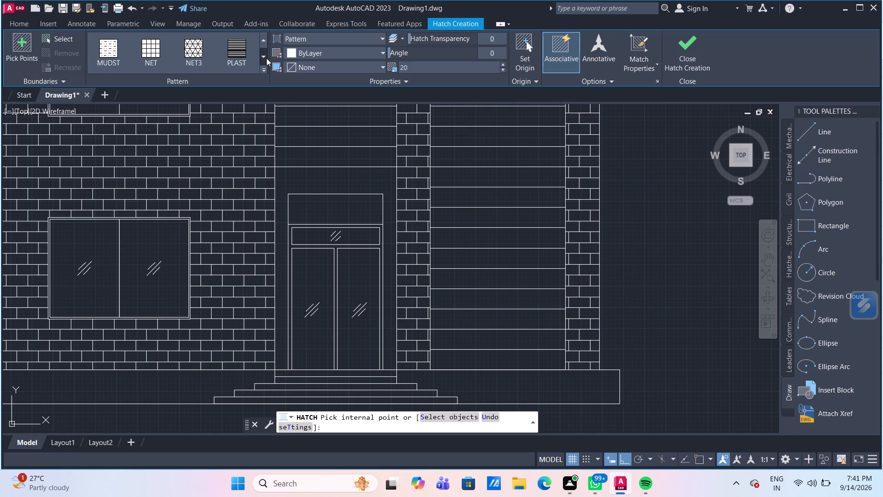
{"action": "left_click", "coordinate": [266, 58]}
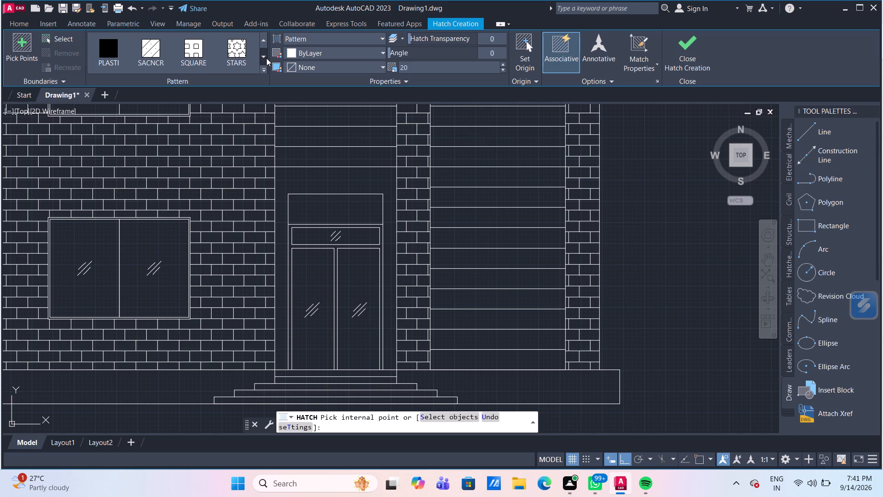
{"action": "left_click", "coordinate": [266, 58]}
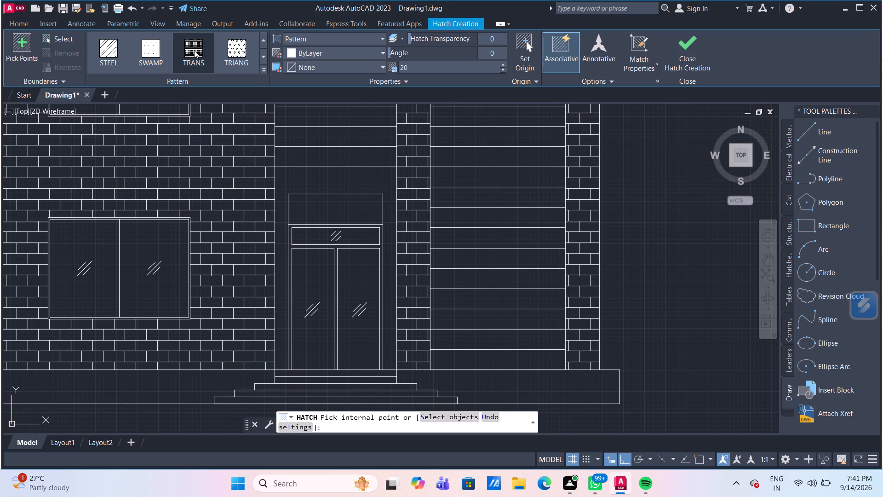
{"action": "left_click", "coordinate": [192, 50]}
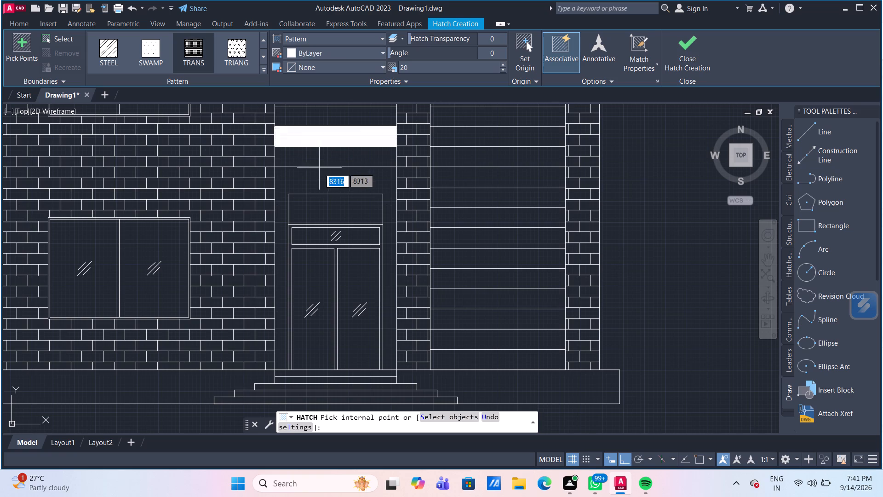
{"action": "left_click", "coordinate": [321, 185]}
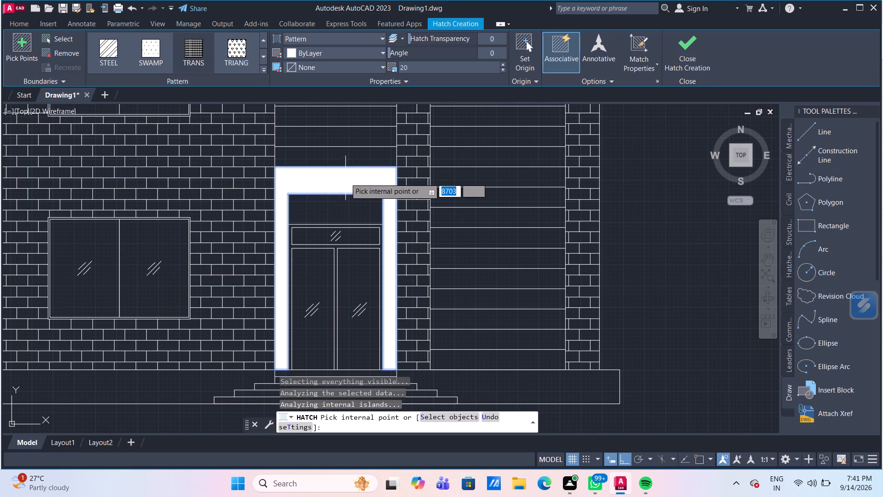
{"action": "key", "text": "Escape"}
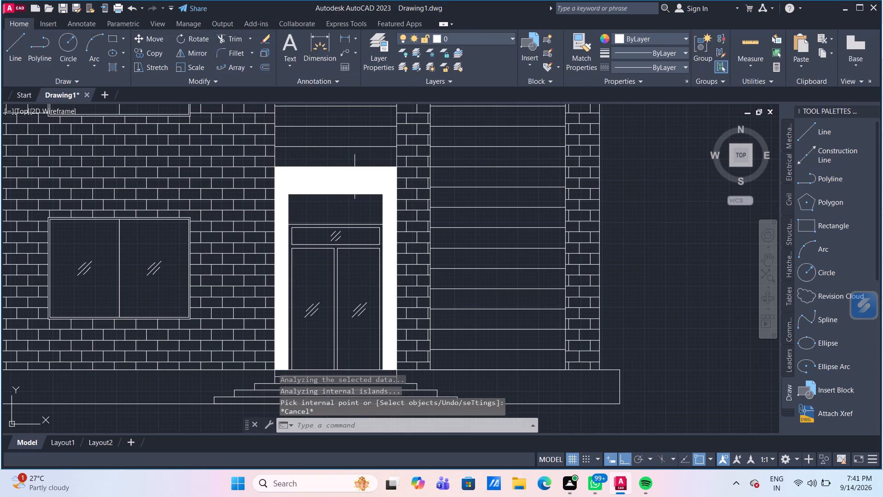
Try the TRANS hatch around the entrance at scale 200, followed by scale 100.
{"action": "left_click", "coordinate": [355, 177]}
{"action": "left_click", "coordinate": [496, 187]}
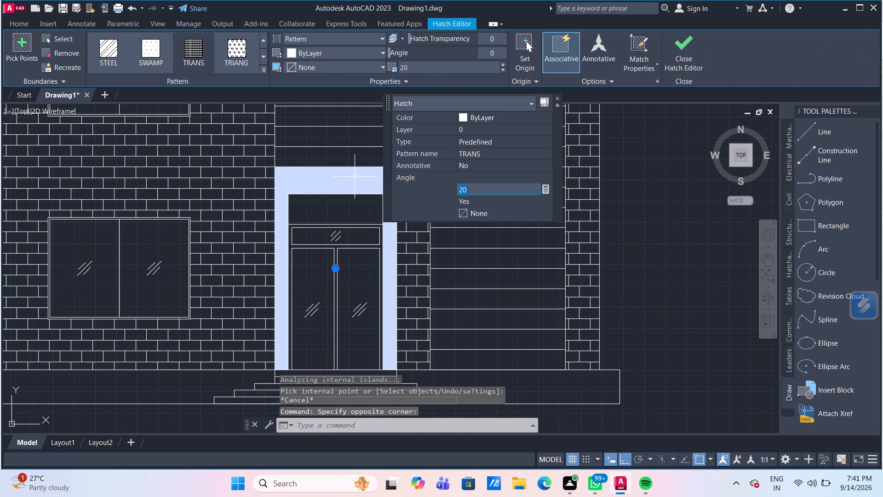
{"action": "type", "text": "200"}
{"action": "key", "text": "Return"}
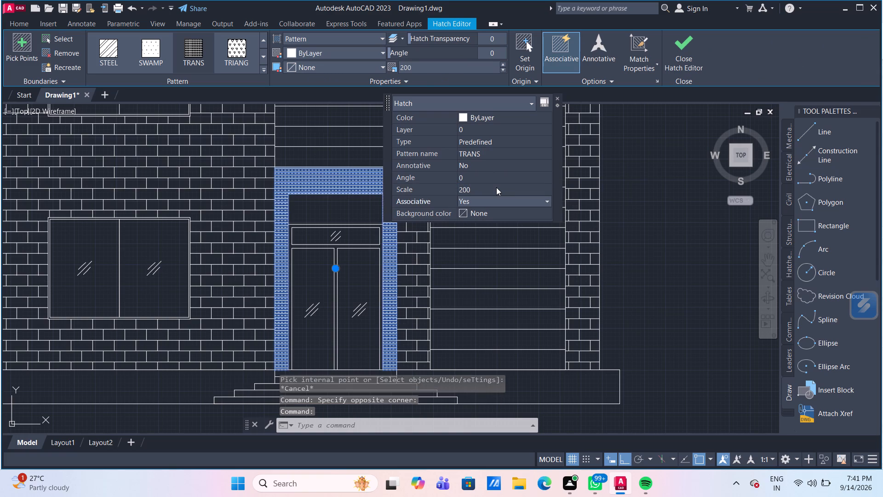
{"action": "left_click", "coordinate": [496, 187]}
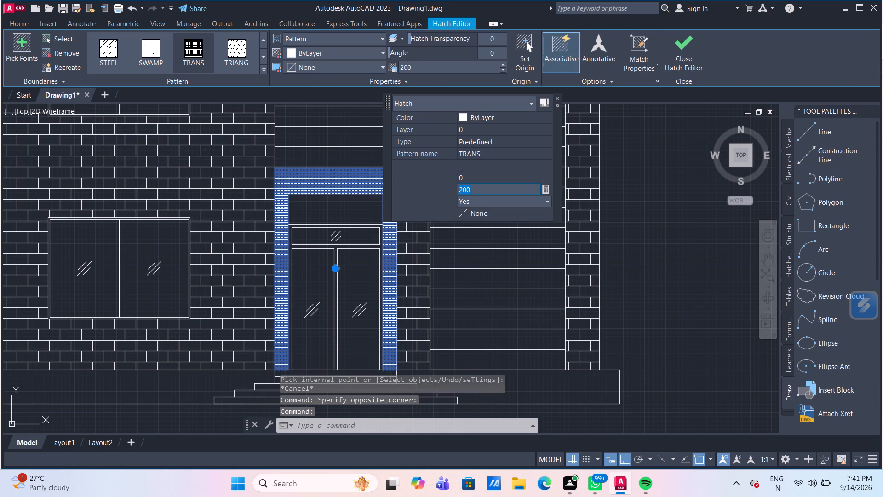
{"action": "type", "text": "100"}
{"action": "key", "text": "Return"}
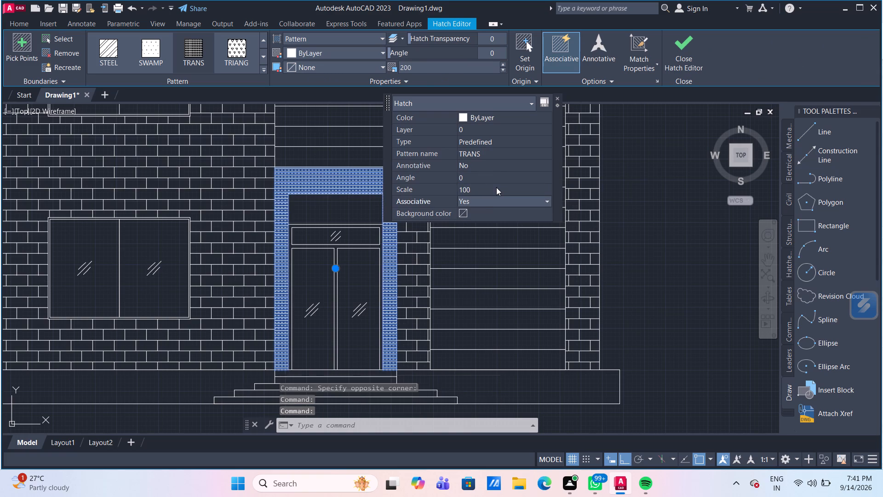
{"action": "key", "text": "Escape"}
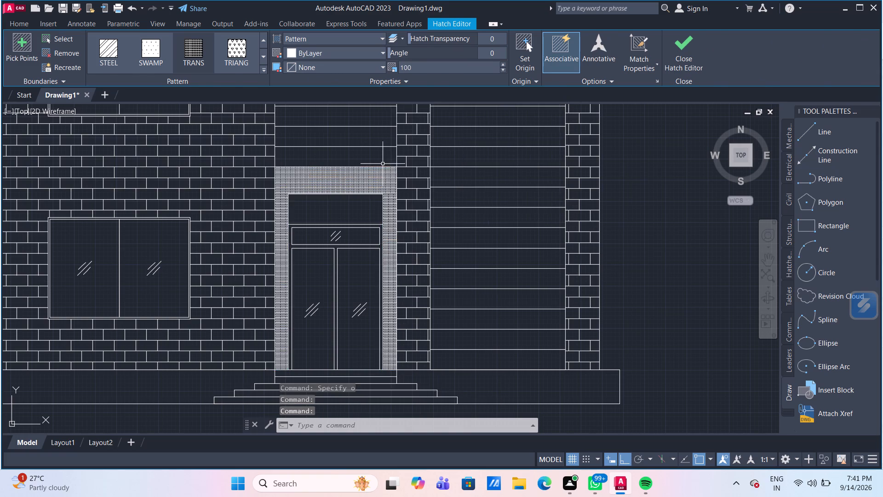
Set the scale of the TRANS hatch around the entrance to 150.
{"action": "scroll", "coordinate": [306, 177], "scroll_direction": "down", "scroll_amount": 3}
{"action": "scroll", "coordinate": [327, 205], "scroll_direction": "up", "scroll_amount": 2}
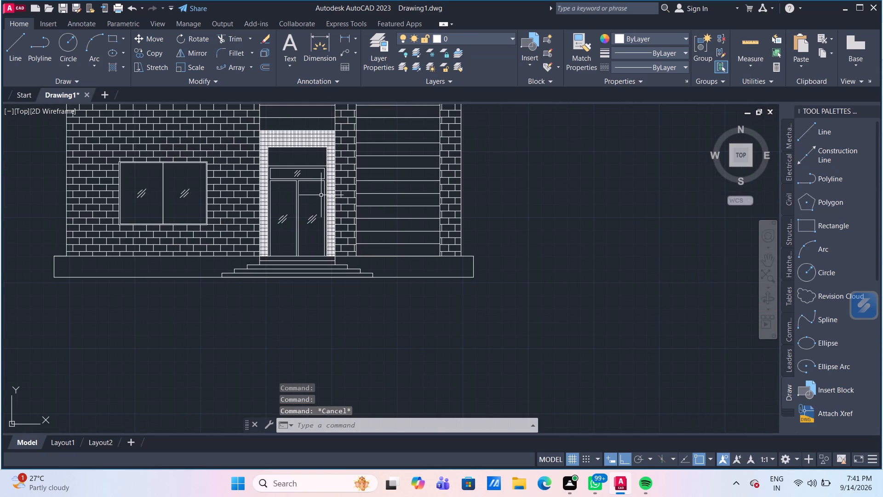
{"action": "middle_click_drag", "start_coordinate": [324, 219], "coordinate": [320, 246]}
{"action": "scroll", "coordinate": [308, 226], "scroll_direction": "up", "scroll_amount": 1}
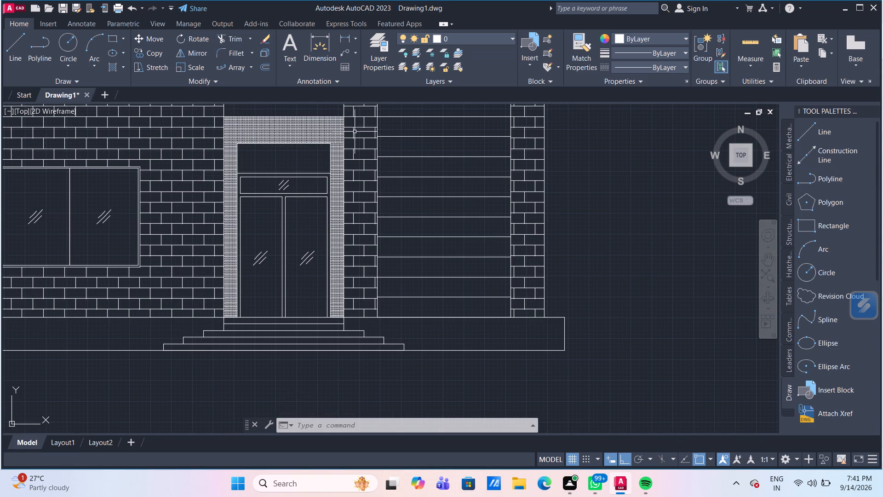
{"action": "left_click", "coordinate": [319, 129]}
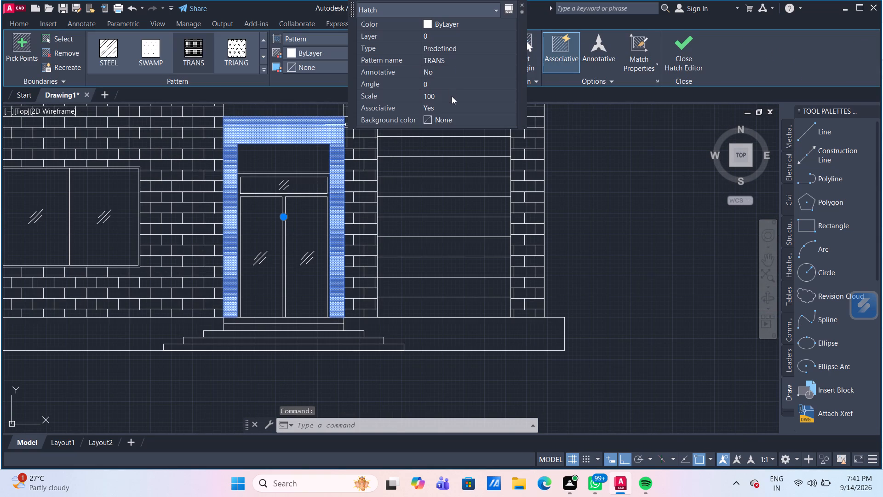
{"action": "left_click", "coordinate": [452, 96]}
{"action": "type", "text": "150"}
{"action": "key", "text": "Return"}
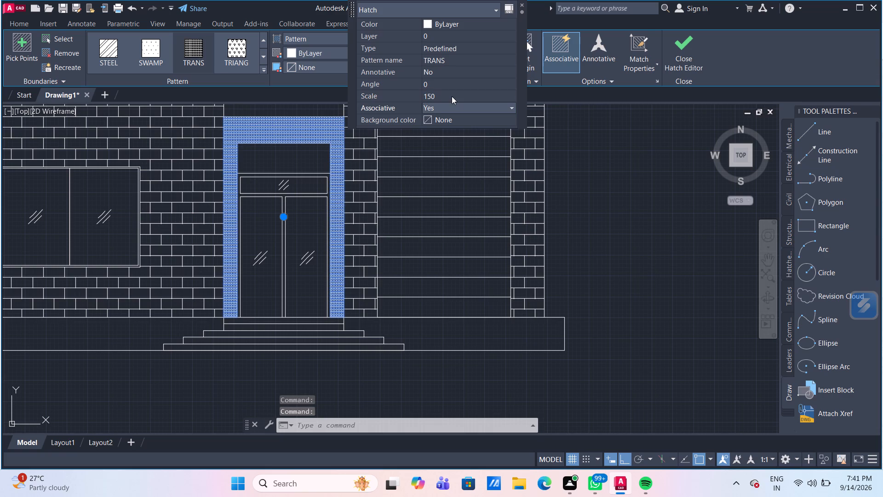
{"action": "key", "text": "Escape"}
{"action": "left_click", "coordinate": [481, 190]}
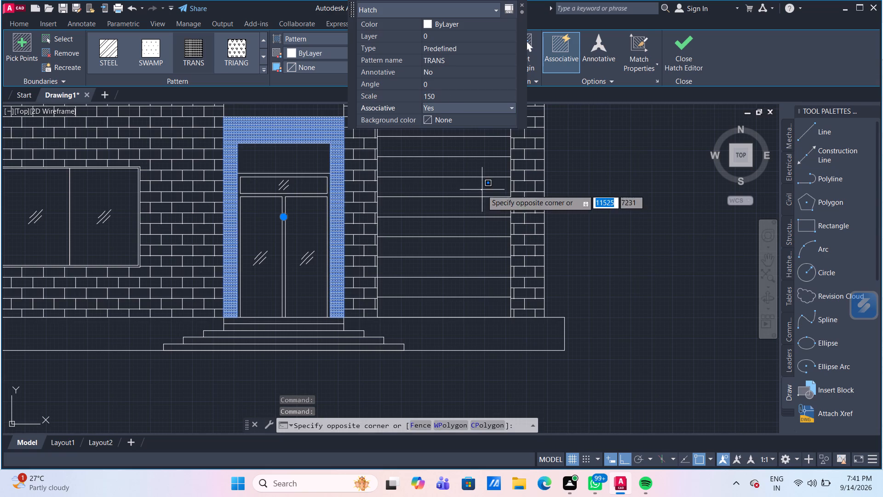
{"action": "key", "text": "Escape"}
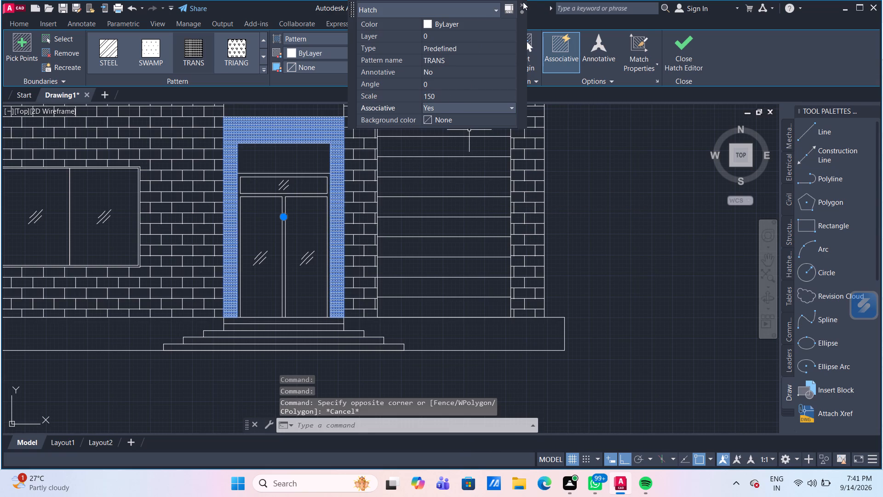
{"action": "left_click", "coordinate": [522, 4]}
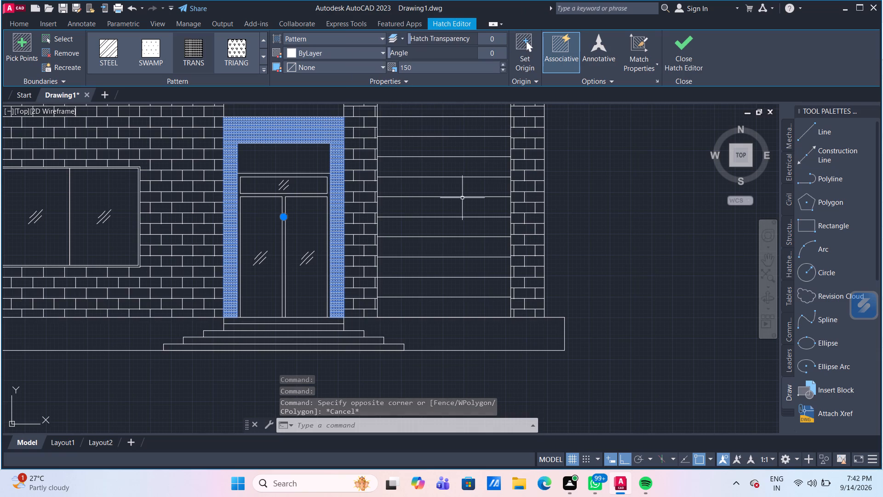
{"action": "key", "text": "Escape"}
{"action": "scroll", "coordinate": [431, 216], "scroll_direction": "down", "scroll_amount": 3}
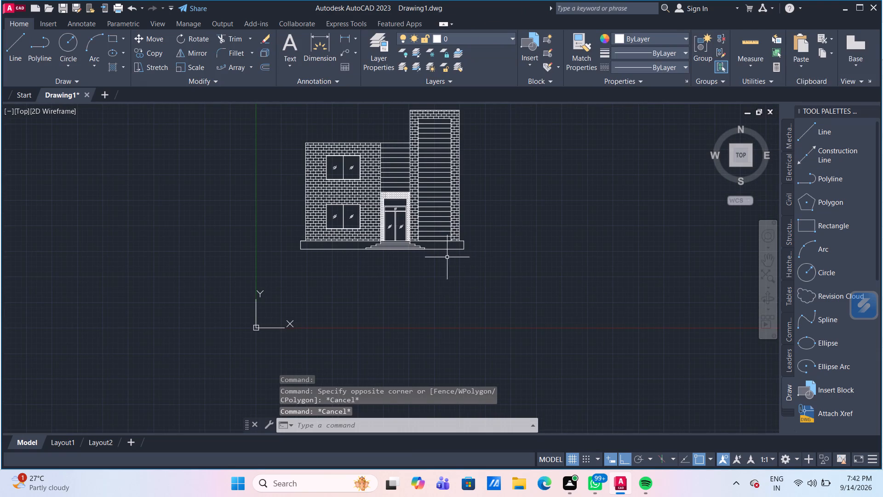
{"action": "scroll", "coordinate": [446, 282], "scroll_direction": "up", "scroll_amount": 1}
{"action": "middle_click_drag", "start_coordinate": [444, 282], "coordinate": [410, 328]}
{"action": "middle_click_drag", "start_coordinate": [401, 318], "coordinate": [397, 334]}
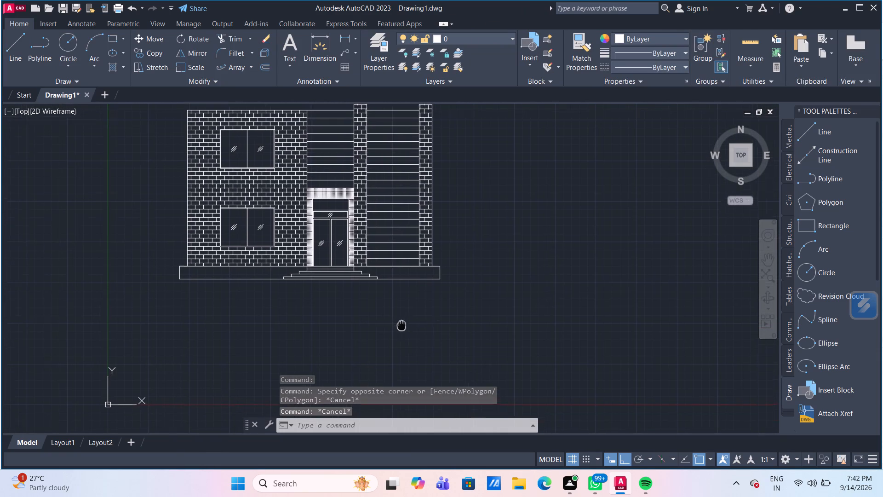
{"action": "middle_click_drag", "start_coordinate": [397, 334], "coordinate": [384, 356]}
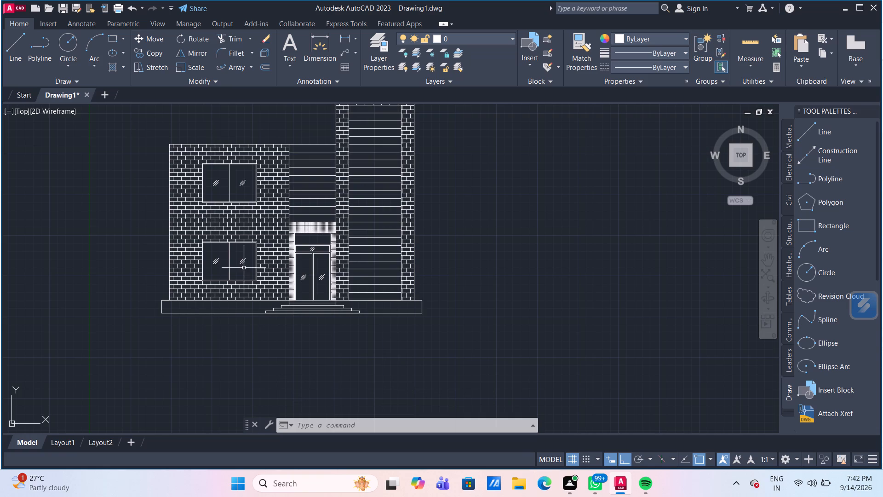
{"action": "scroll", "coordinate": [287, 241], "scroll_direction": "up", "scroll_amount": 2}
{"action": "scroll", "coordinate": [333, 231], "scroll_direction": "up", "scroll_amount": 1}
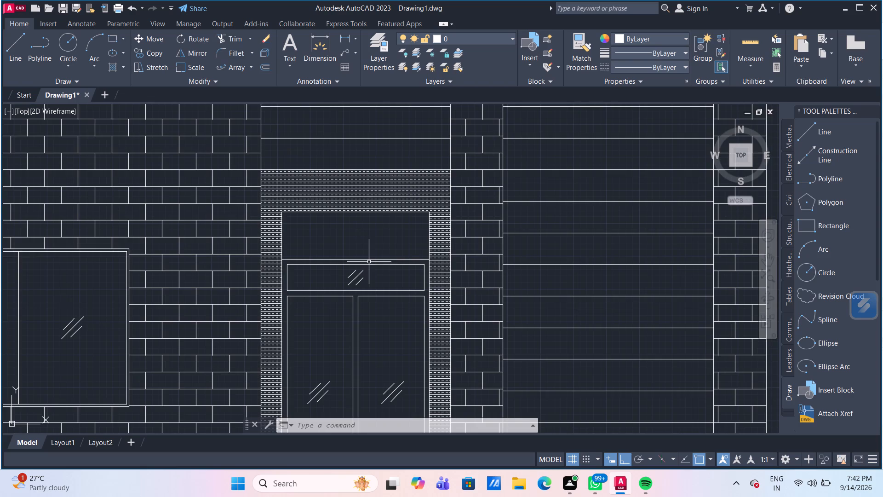
Preview alternative patterns on the hatch surrounding the entrance door and change its pattern to EARTH.
{"action": "middle_click_drag", "start_coordinate": [364, 255], "coordinate": [314, 207]}
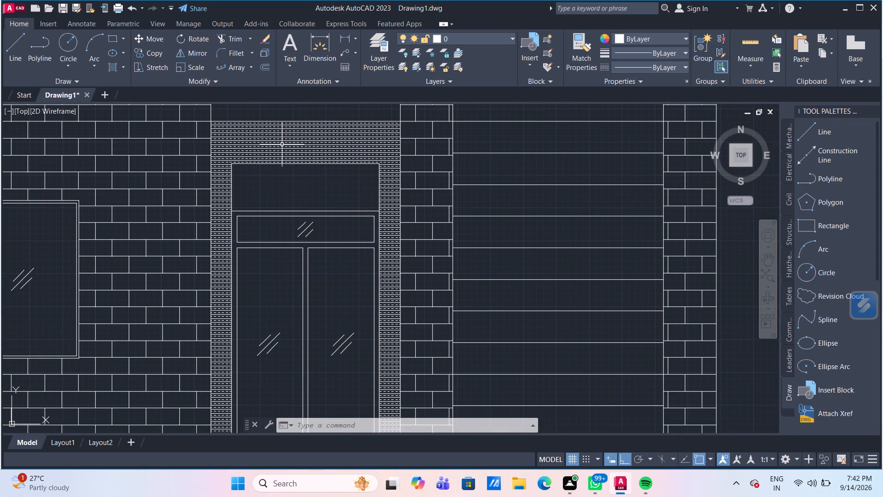
{"action": "left_click", "coordinate": [279, 145]}
{"action": "scroll", "coordinate": [310, 148], "scroll_direction": "down", "scroll_amount": 1}
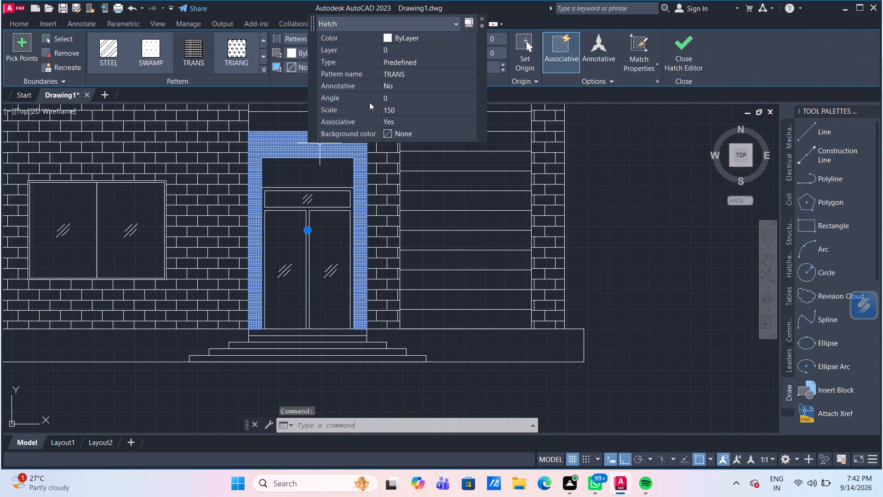
{"action": "left_click", "coordinate": [430, 72]}
{"action": "left_click", "coordinate": [430, 72]}
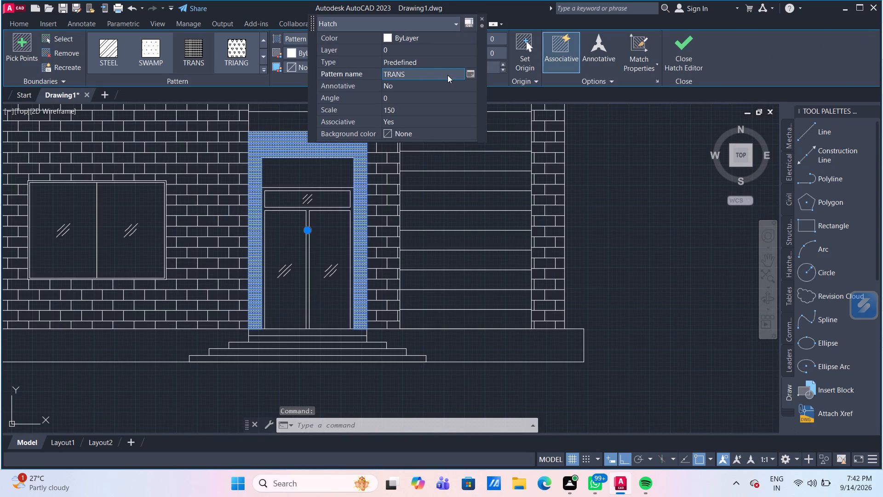
{"action": "left_click", "coordinate": [461, 75]}
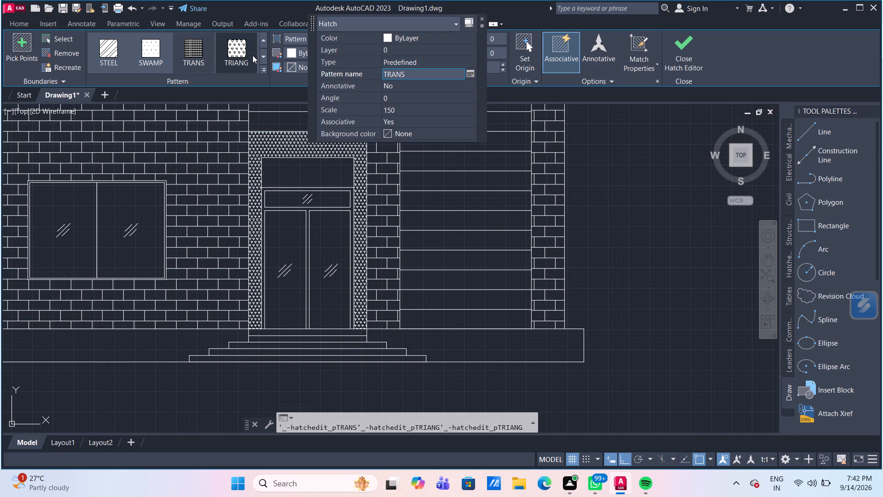
{"action": "left_click", "coordinate": [264, 56]}
{"action": "left_click", "coordinate": [264, 43]}
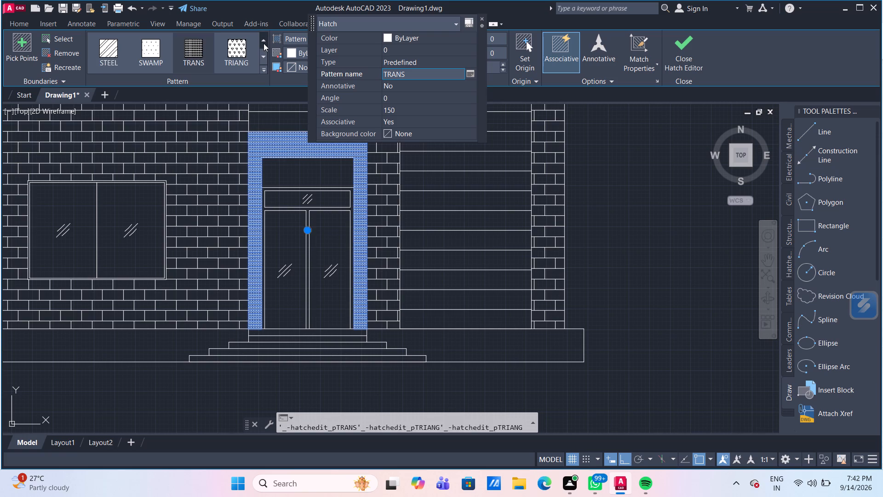
{"action": "left_click", "coordinate": [264, 43]}
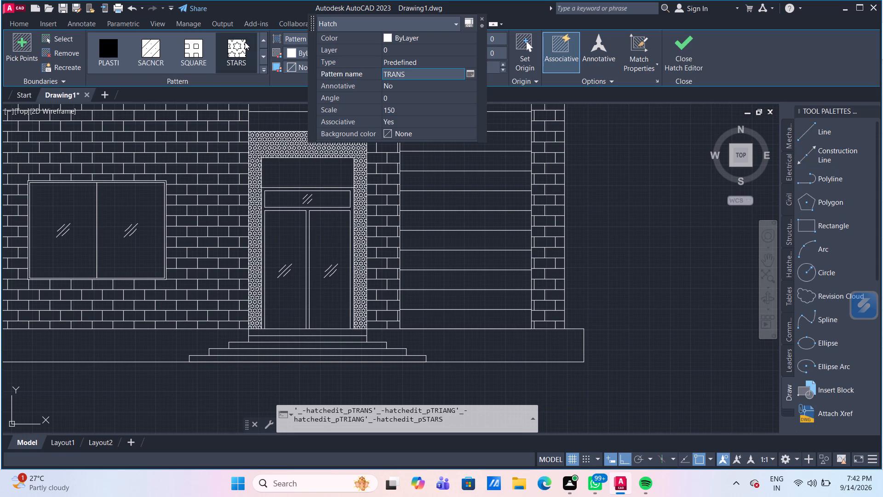
{"action": "left_click", "coordinate": [264, 40]}
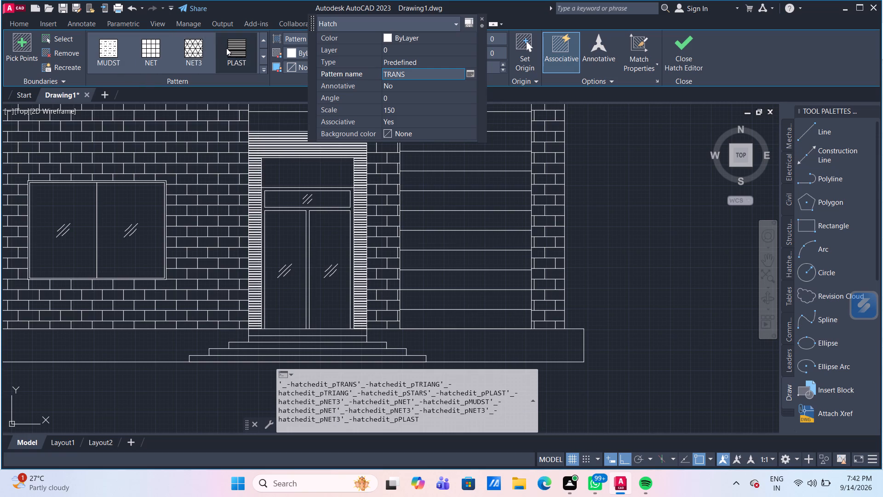
{"action": "left_click", "coordinate": [266, 40]}
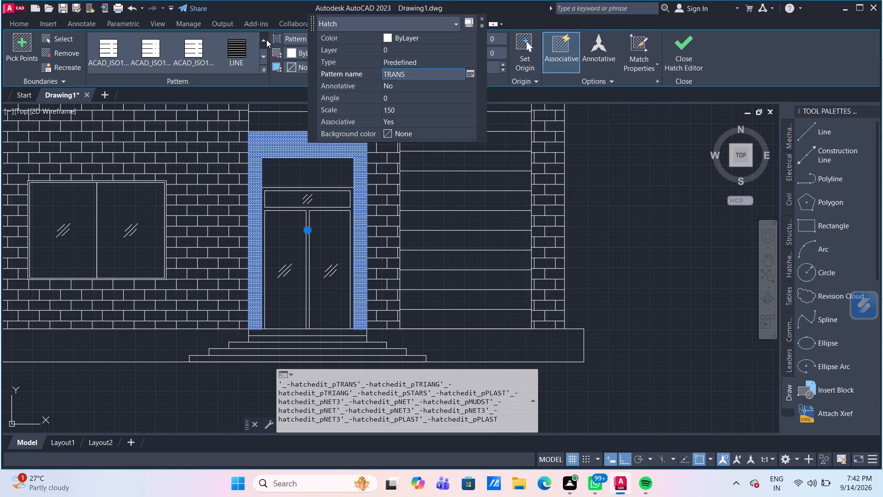
{"action": "left_click", "coordinate": [266, 40]}
{"action": "left_click", "coordinate": [266, 40]}
{"action": "left_click", "coordinate": [266, 40]}
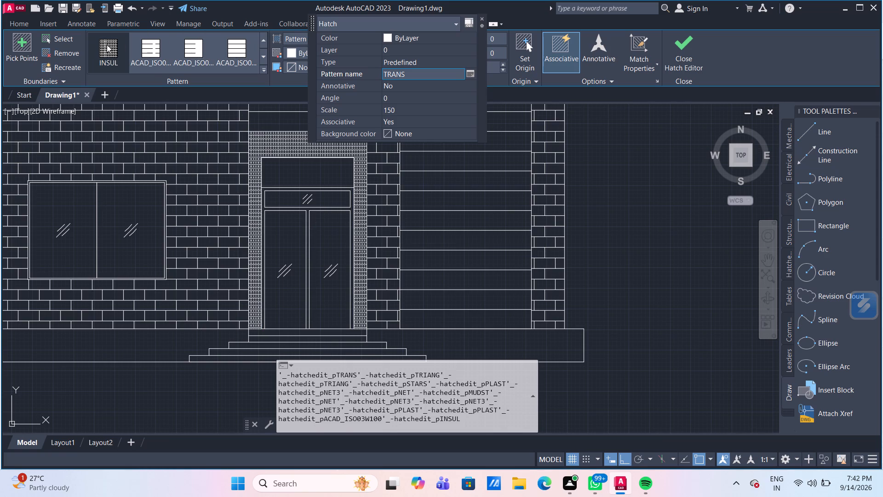
{"action": "left_click", "coordinate": [261, 39]}
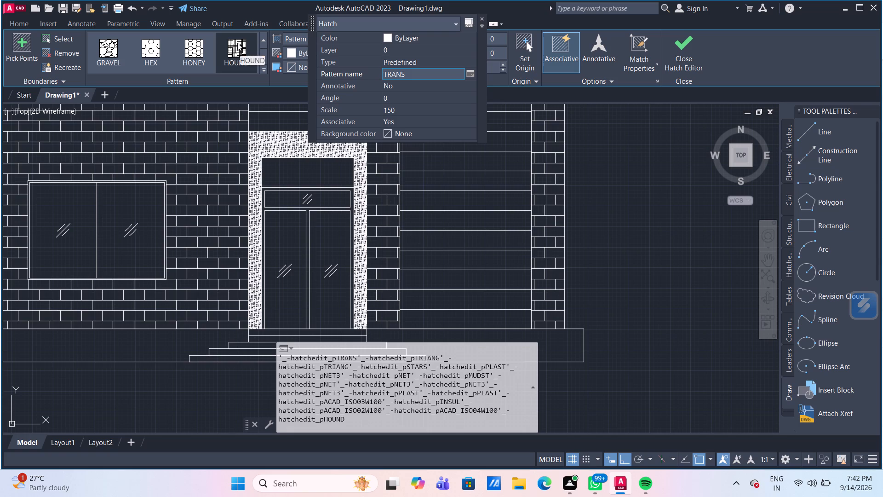
{"action": "left_click", "coordinate": [266, 40]}
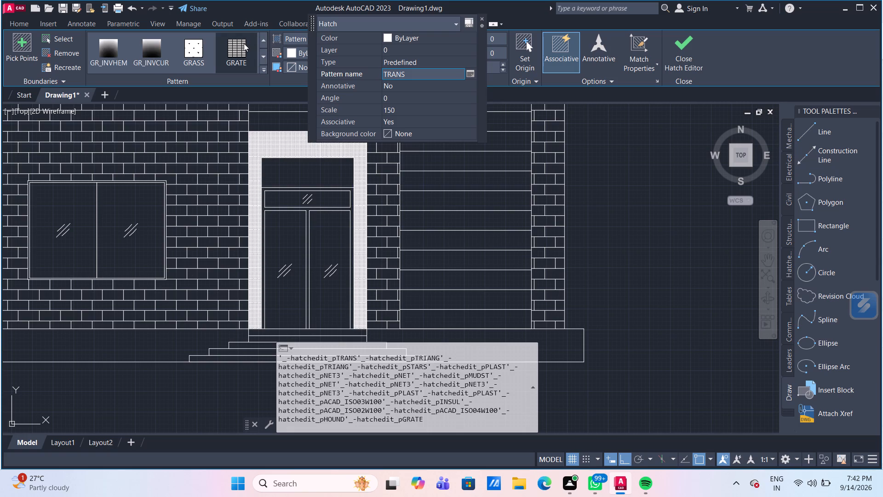
{"action": "left_click", "coordinate": [263, 41]}
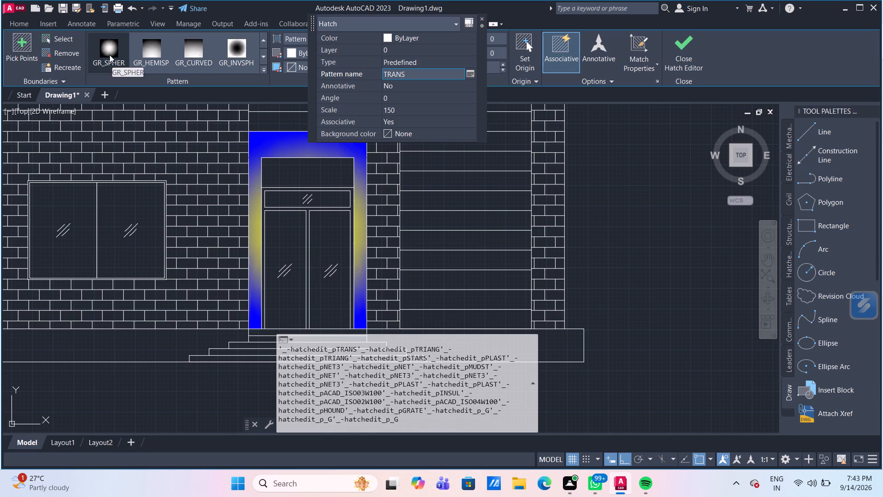
{"action": "left_click", "coordinate": [264, 36]}
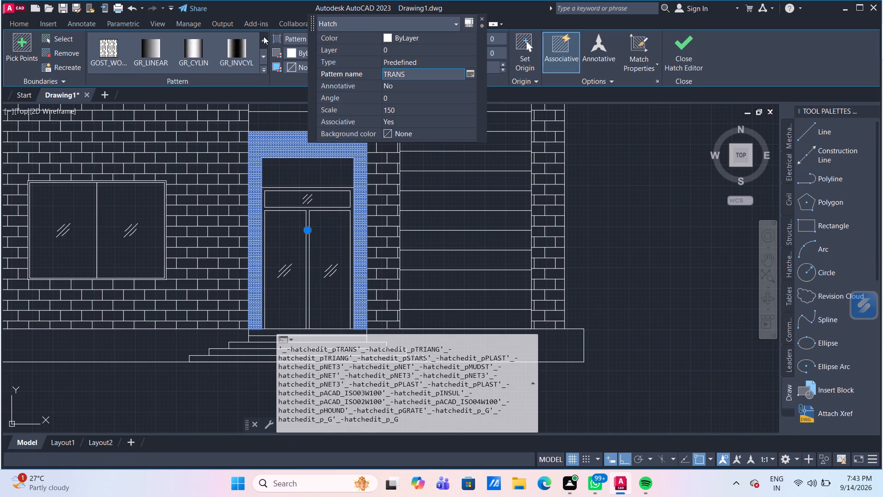
{"action": "left_click", "coordinate": [264, 36]}
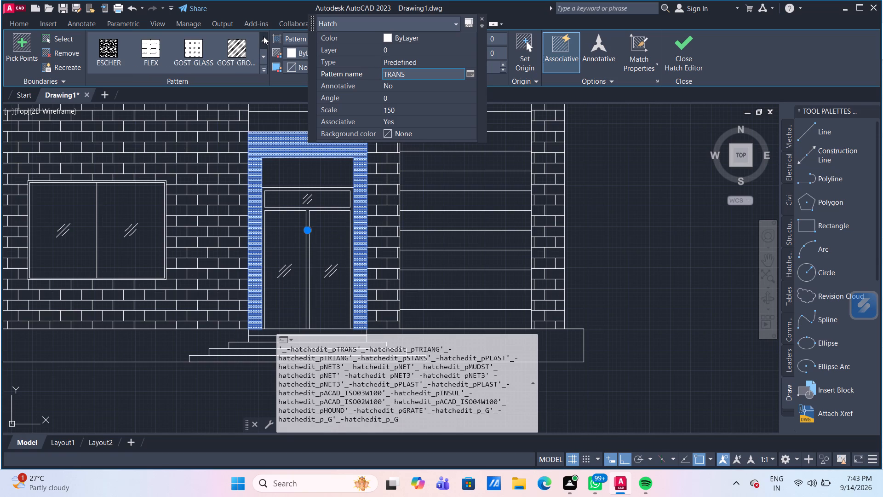
{"action": "left_click", "coordinate": [264, 36]}
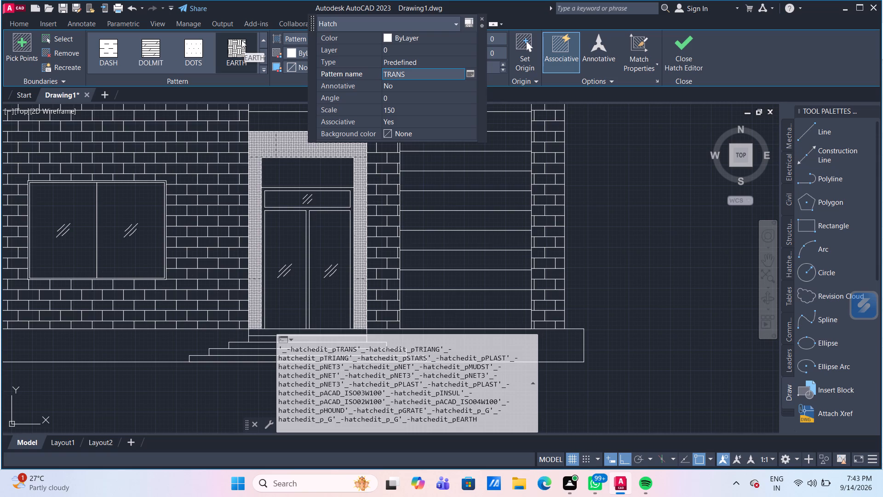
{"action": "left_click", "coordinate": [241, 40]}
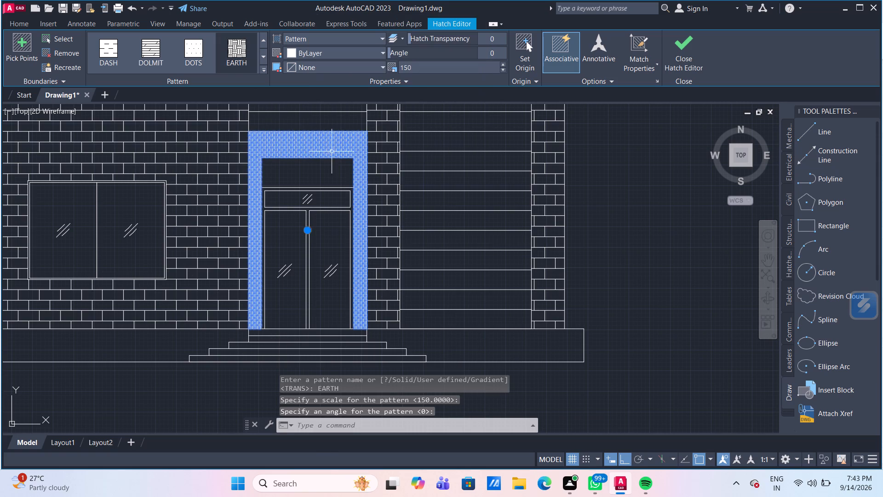
{"action": "key", "text": "Escape"}
Set the scale of the EARTH hatch around the entrance door to 200.
{"action": "scroll", "coordinate": [327, 147], "scroll_direction": "up", "scroll_amount": 1}
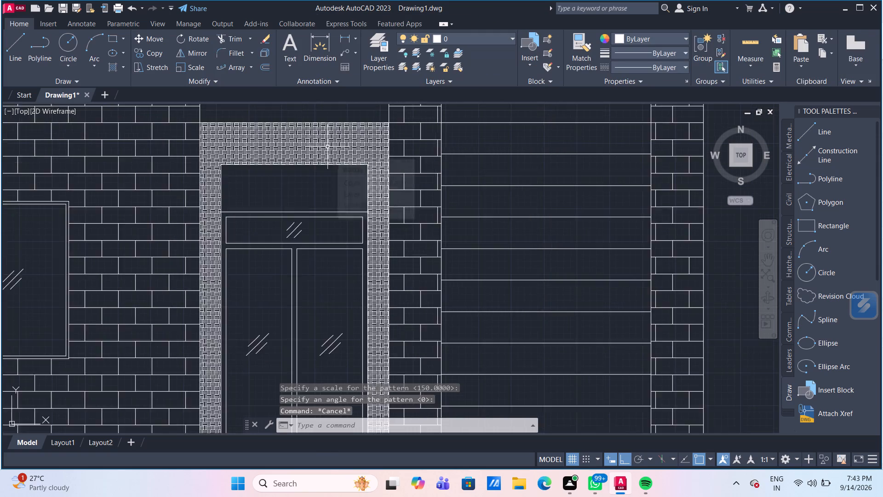
{"action": "scroll", "coordinate": [327, 147], "scroll_direction": "down", "scroll_amount": 4}
{"action": "scroll", "coordinate": [378, 155], "scroll_direction": "up", "scroll_amount": 1}
{"action": "middle_click_drag", "start_coordinate": [378, 155], "coordinate": [382, 165]}
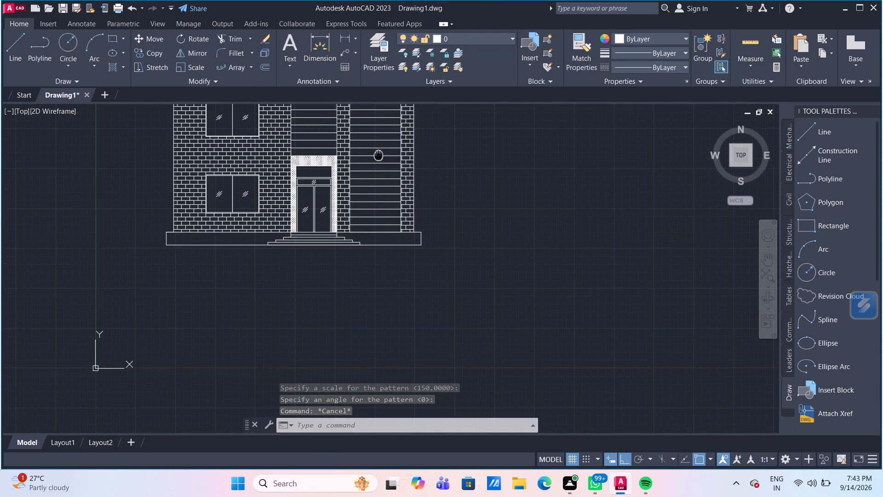
{"action": "middle_click_drag", "start_coordinate": [382, 165], "coordinate": [360, 231]}
{"action": "scroll", "coordinate": [296, 240], "scroll_direction": "up", "scroll_amount": 2}
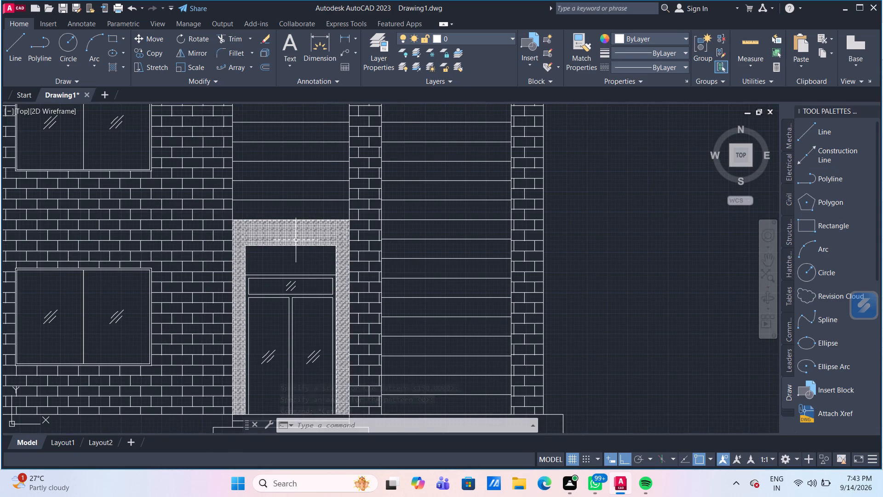
{"action": "scroll", "coordinate": [513, 278], "scroll_direction": "down", "scroll_amount": 2}
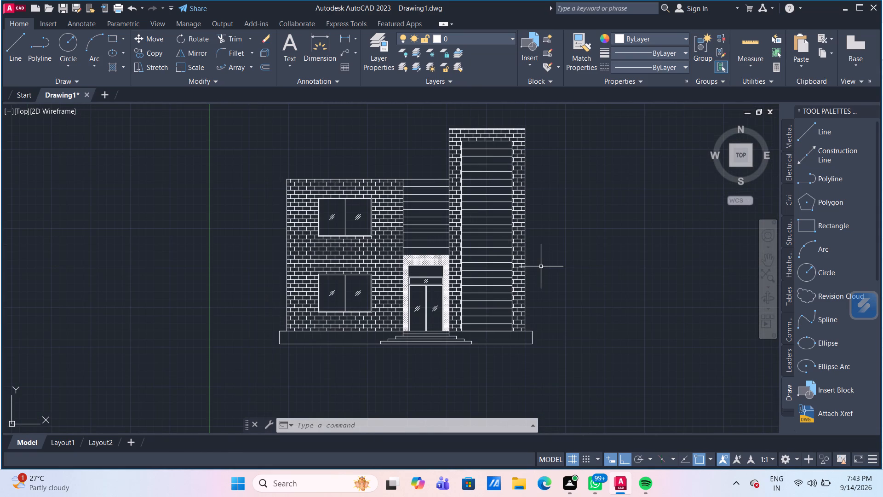
{"action": "key", "text": "Escape"}
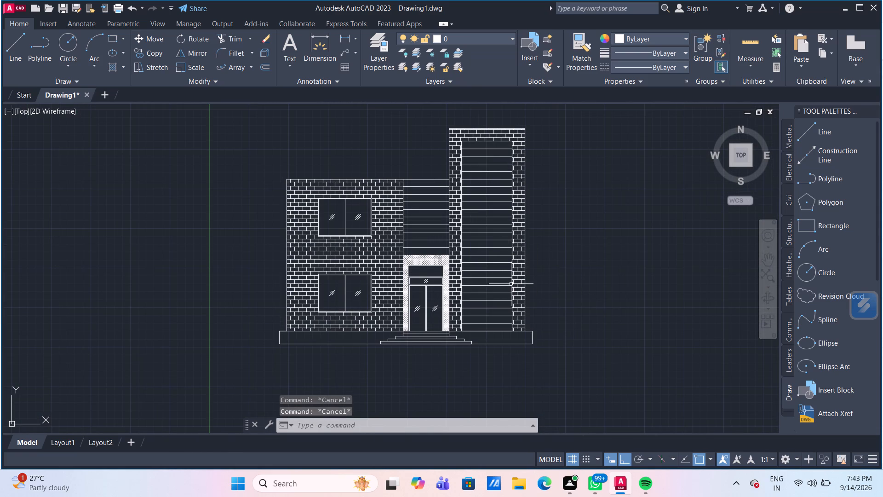
{"action": "left_click", "coordinate": [442, 260]}
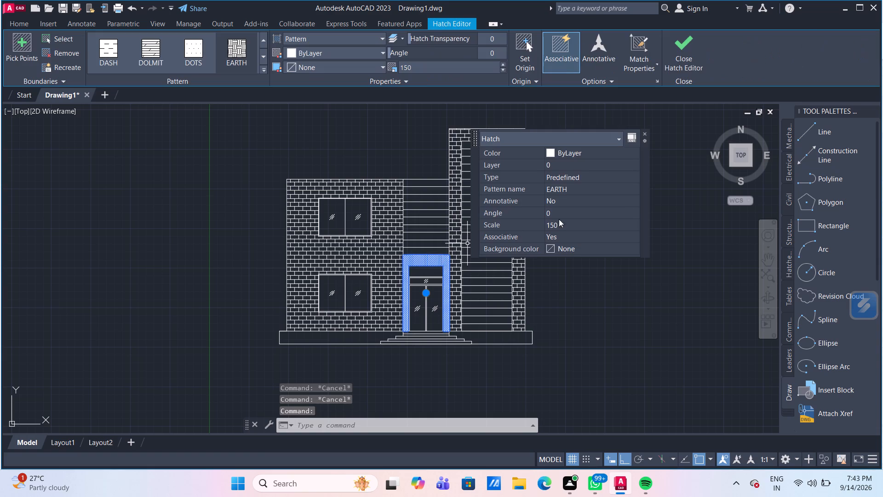
{"action": "left_click", "coordinate": [572, 221]}
{"action": "type", "text": "200"}
{"action": "key", "text": "Return"}
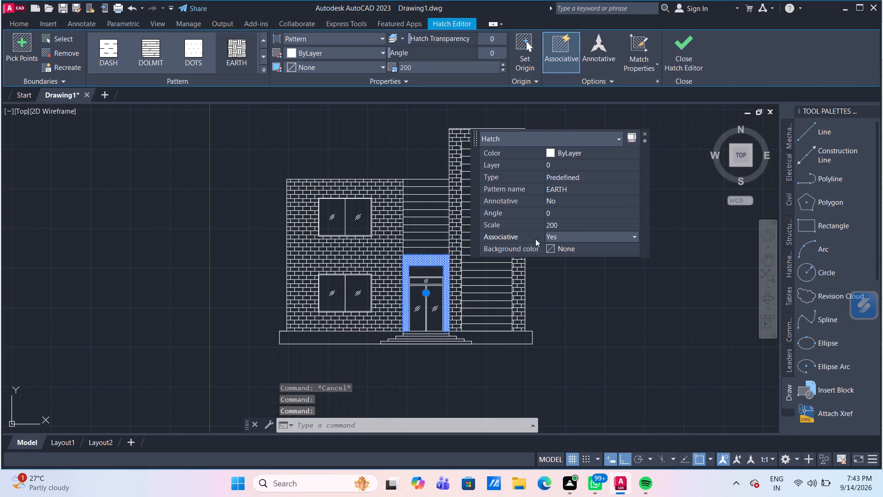
{"action": "key", "text": "Escape"}
Examine the rescaled entrance hatch up close and against the whole building elevation.
{"action": "scroll", "coordinate": [489, 333], "scroll_direction": "up", "scroll_amount": 1}
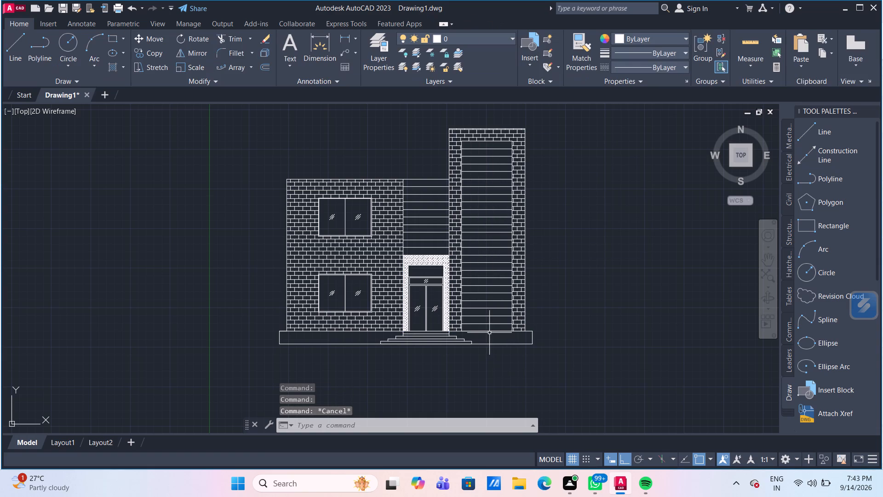
{"action": "scroll", "coordinate": [461, 239], "scroll_direction": "up", "scroll_amount": 1}
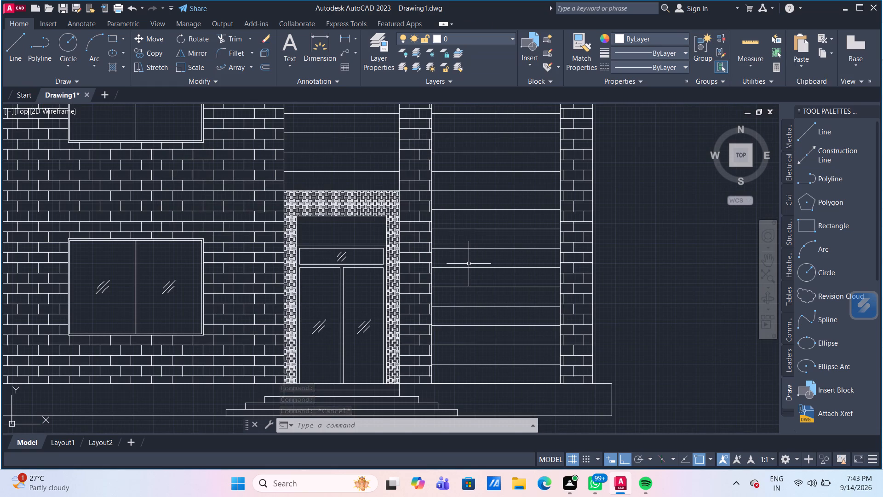
{"action": "scroll", "coordinate": [469, 264], "scroll_direction": "down", "scroll_amount": 2}
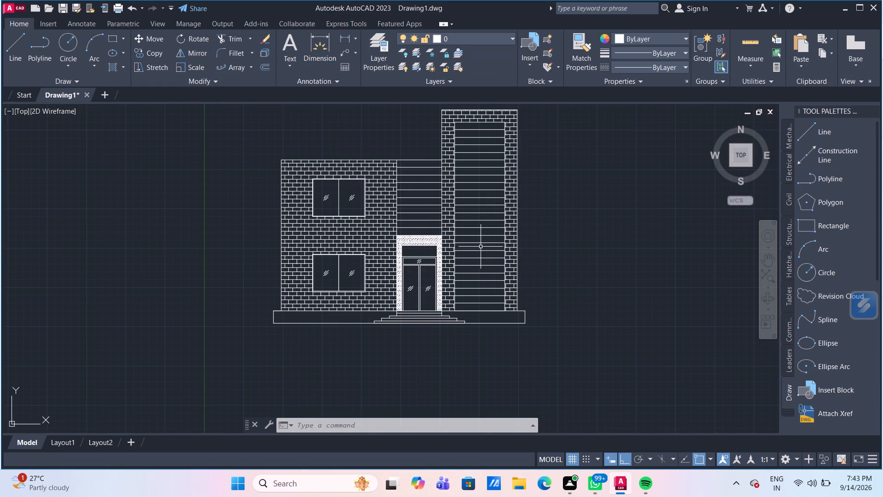
{"action": "middle_click_drag", "start_coordinate": [486, 252], "coordinate": [492, 264]}
{"action": "scroll", "coordinate": [491, 262], "scroll_direction": "down", "scroll_amount": 1}
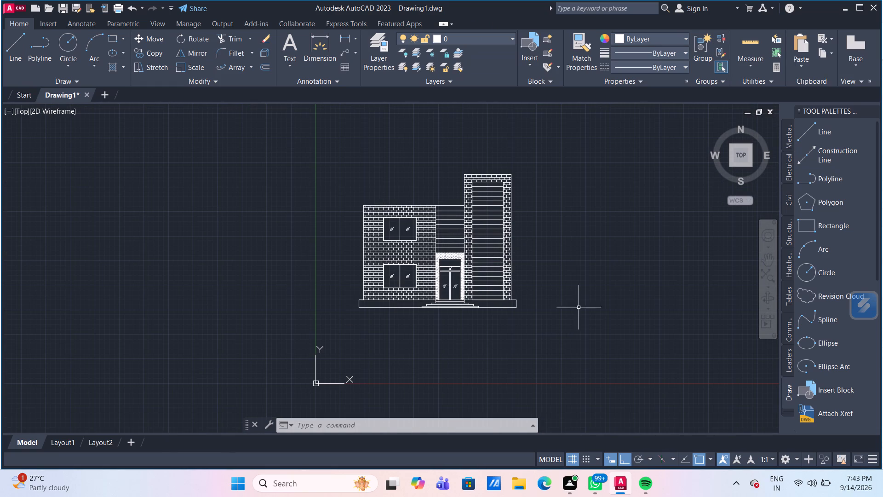
{"action": "middle_click_drag", "start_coordinate": [587, 333], "coordinate": [568, 302]}
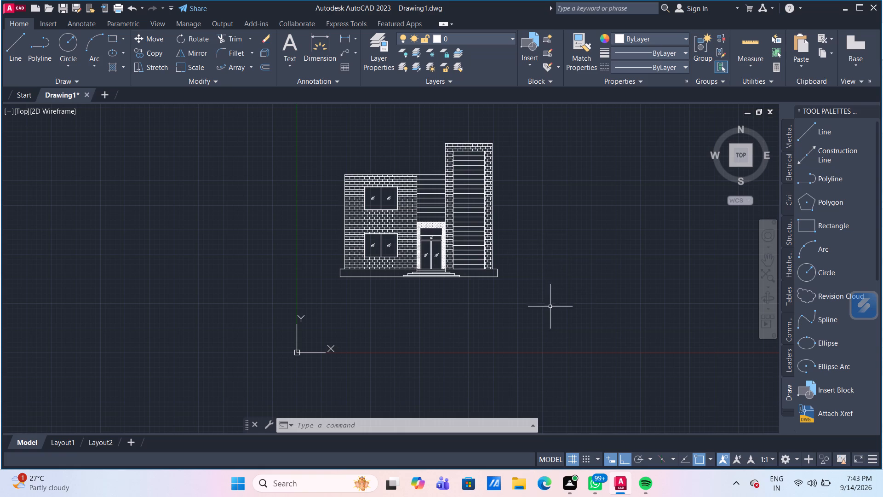
{"action": "scroll", "coordinate": [534, 315], "scroll_direction": "down", "scroll_amount": 1}
{"action": "scroll", "coordinate": [531, 295], "scroll_direction": "up", "scroll_amount": 1}
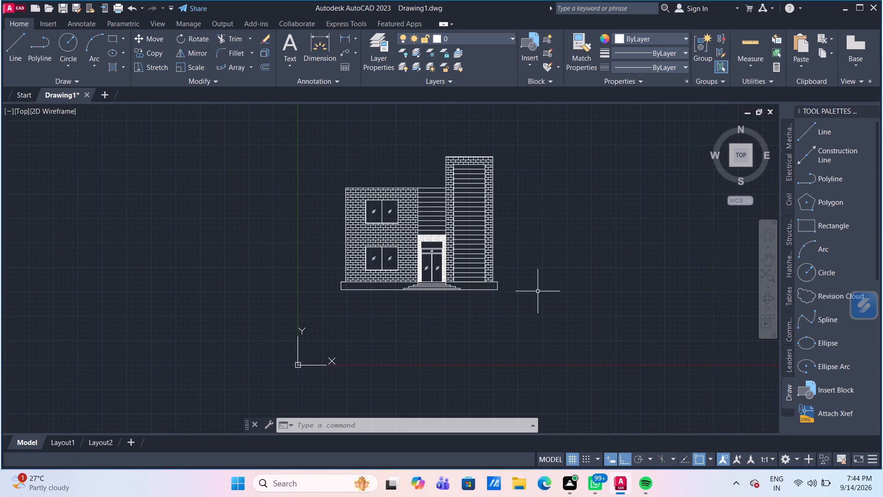
{"action": "middle_click_drag", "start_coordinate": [544, 295], "coordinate": [504, 311]}
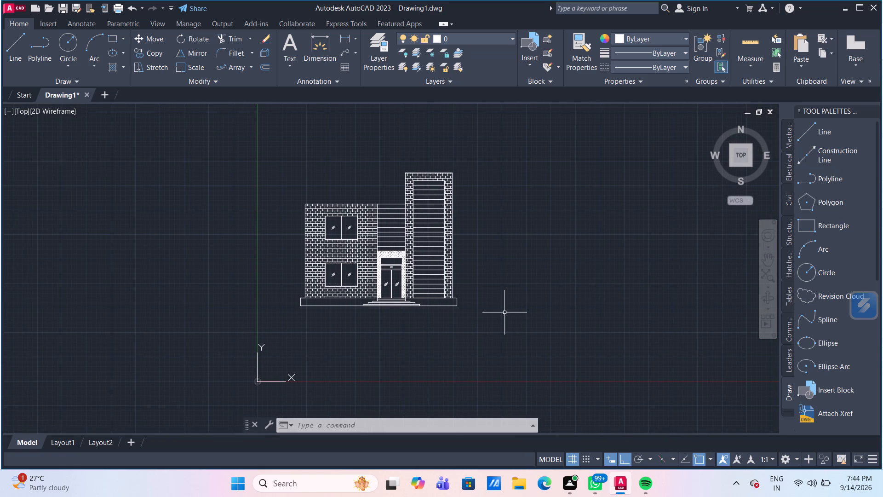
Turn off command log file recording with the LOGFILEOFF command.
{"action": "left_click", "coordinate": [414, 428]}
{"action": "left_click", "coordinate": [384, 431]}
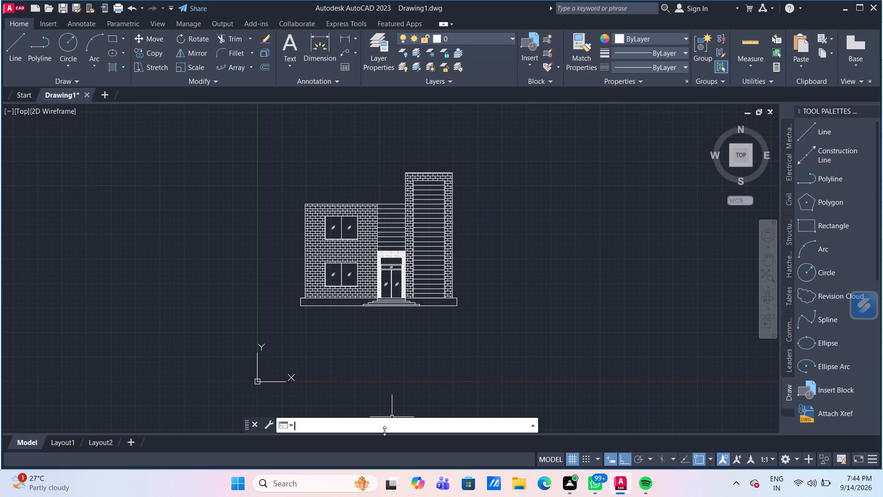
{"action": "type", "text": "LOG"}
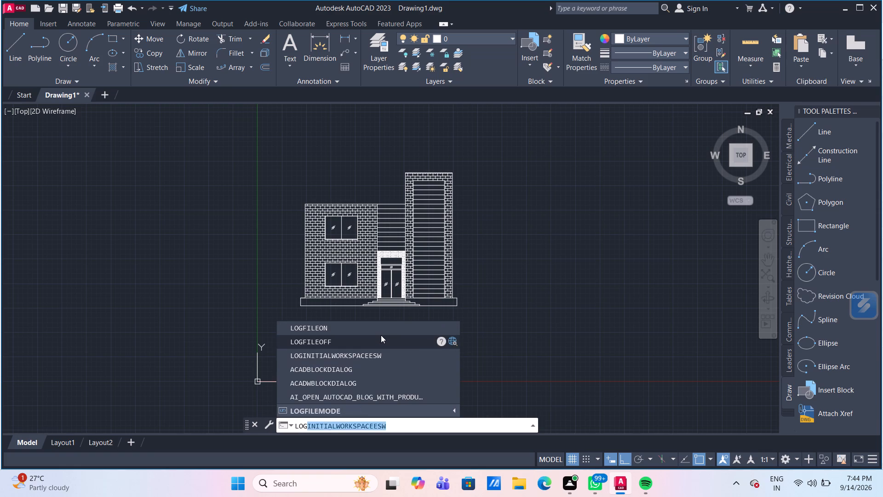
{"action": "left_click", "coordinate": [380, 337]}
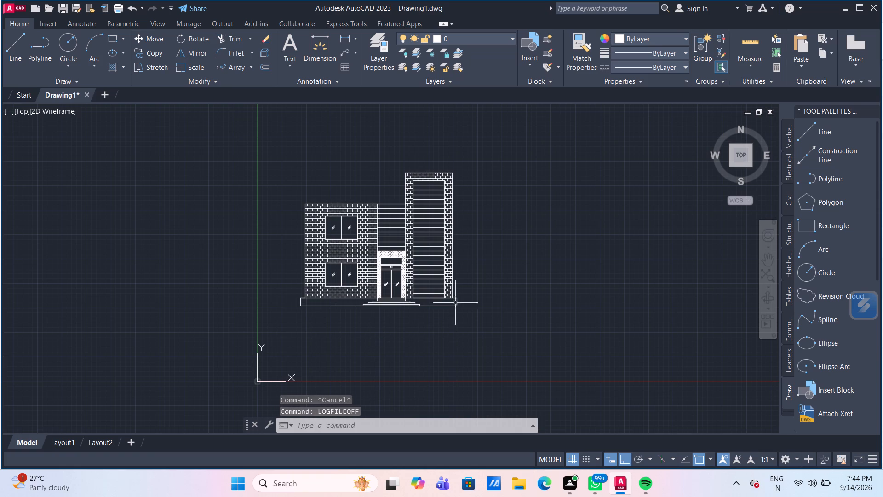